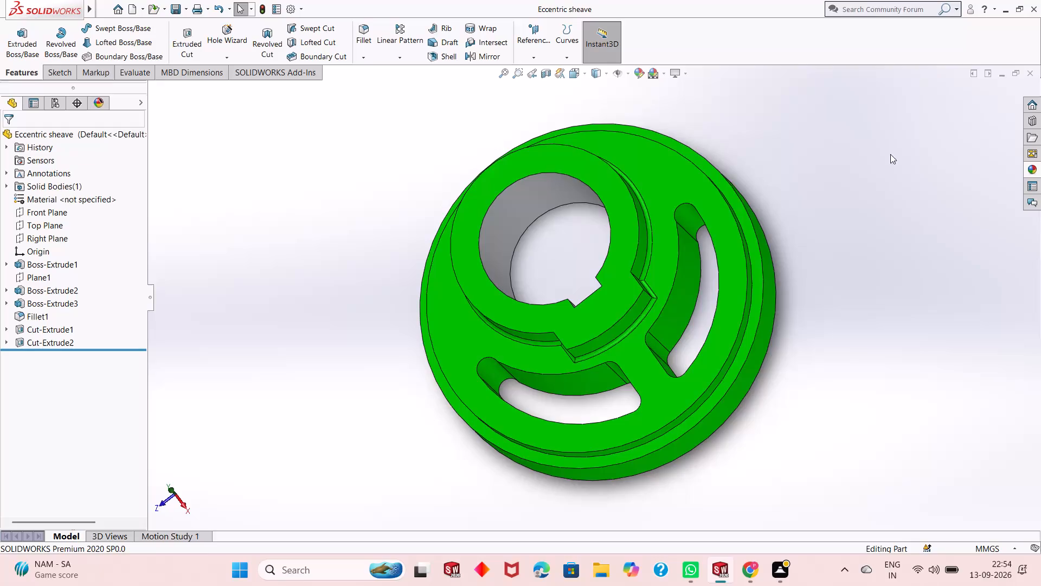
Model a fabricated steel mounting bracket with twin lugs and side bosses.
Close the Eccentric sheave part.
left_click(1032, 75)
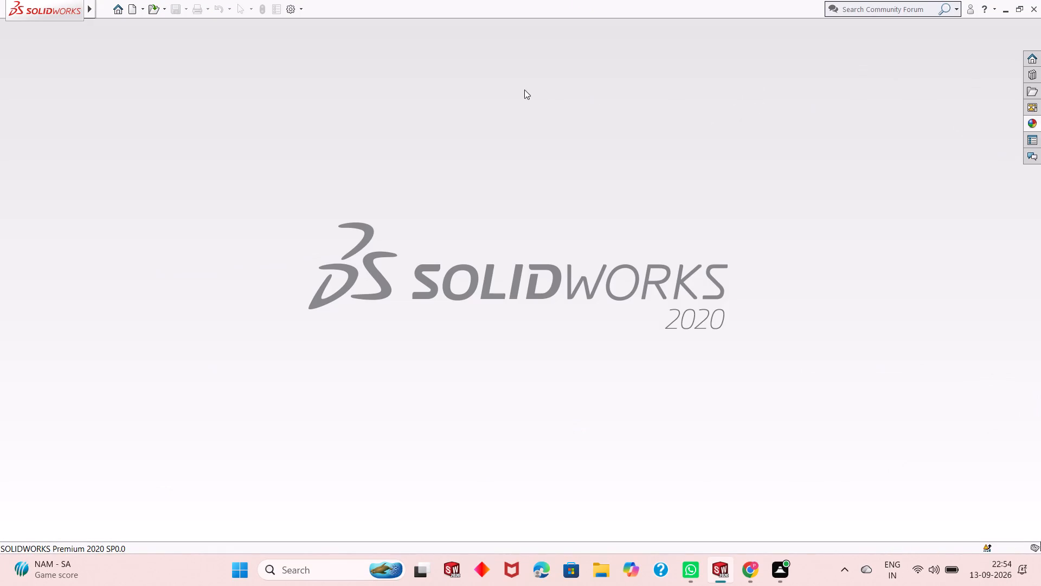
Create a new part document.
left_click(129, 11)
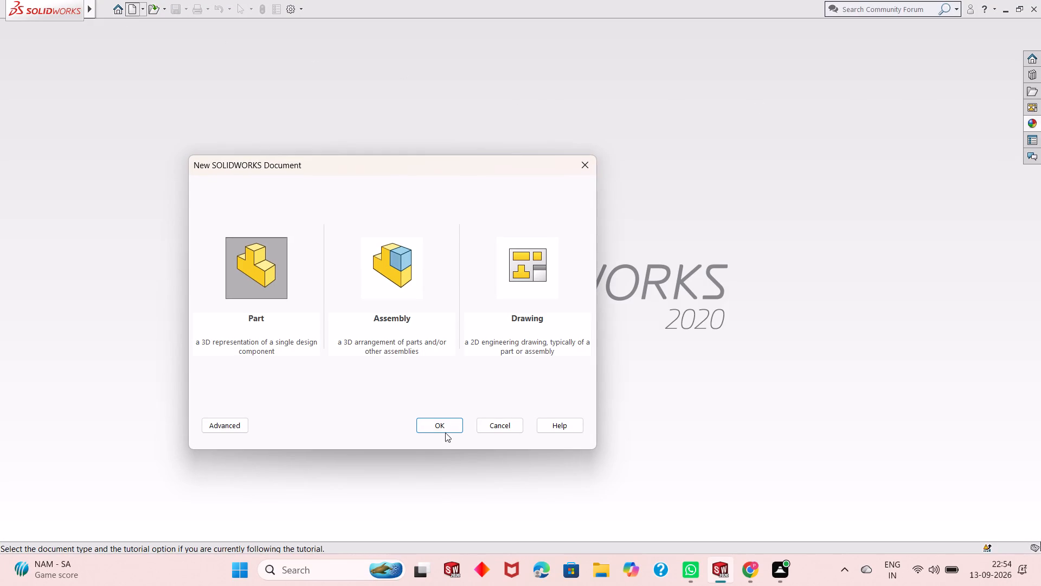
left_click(451, 441)
left_click(442, 428)
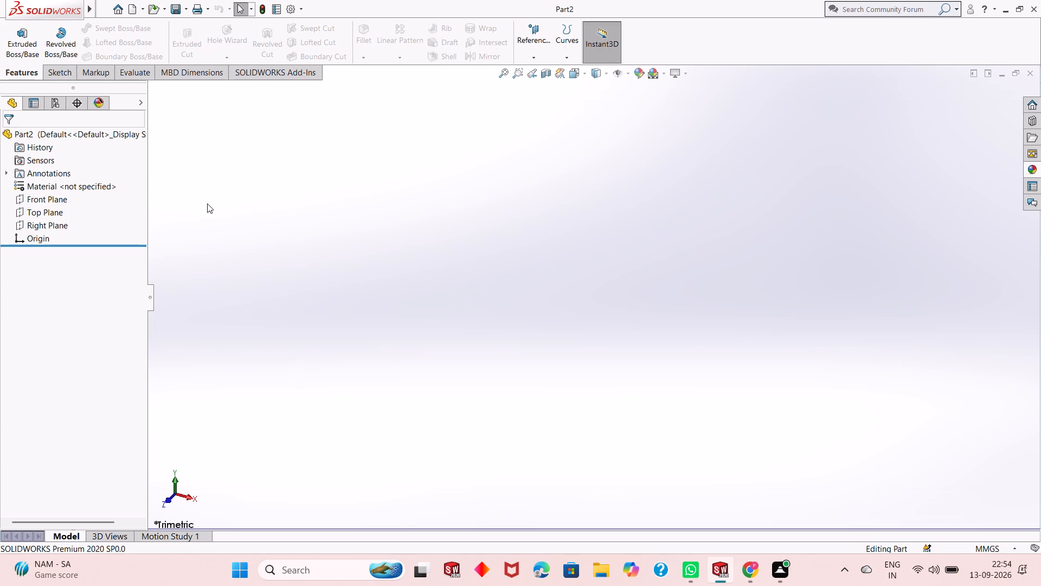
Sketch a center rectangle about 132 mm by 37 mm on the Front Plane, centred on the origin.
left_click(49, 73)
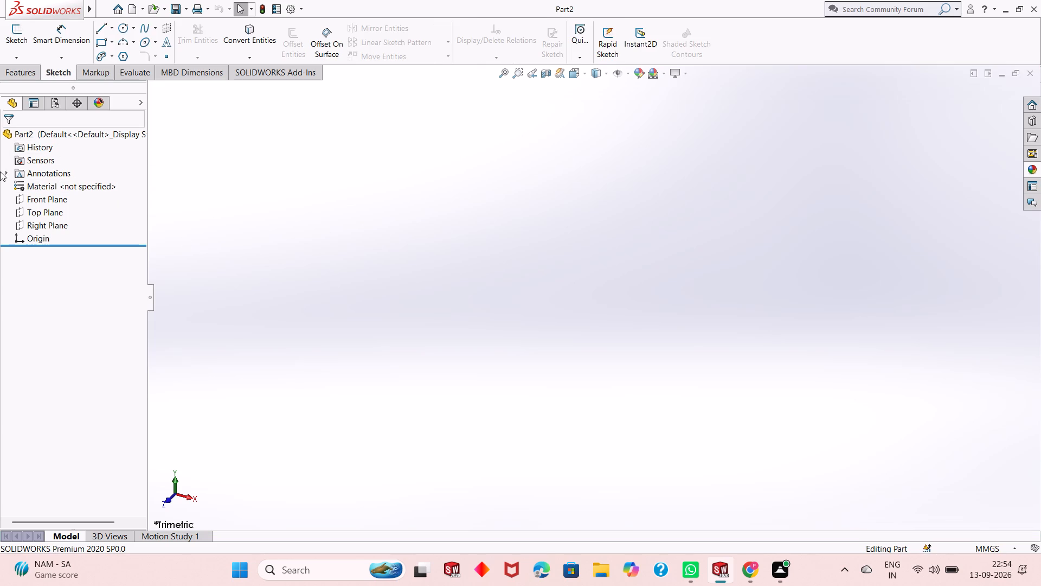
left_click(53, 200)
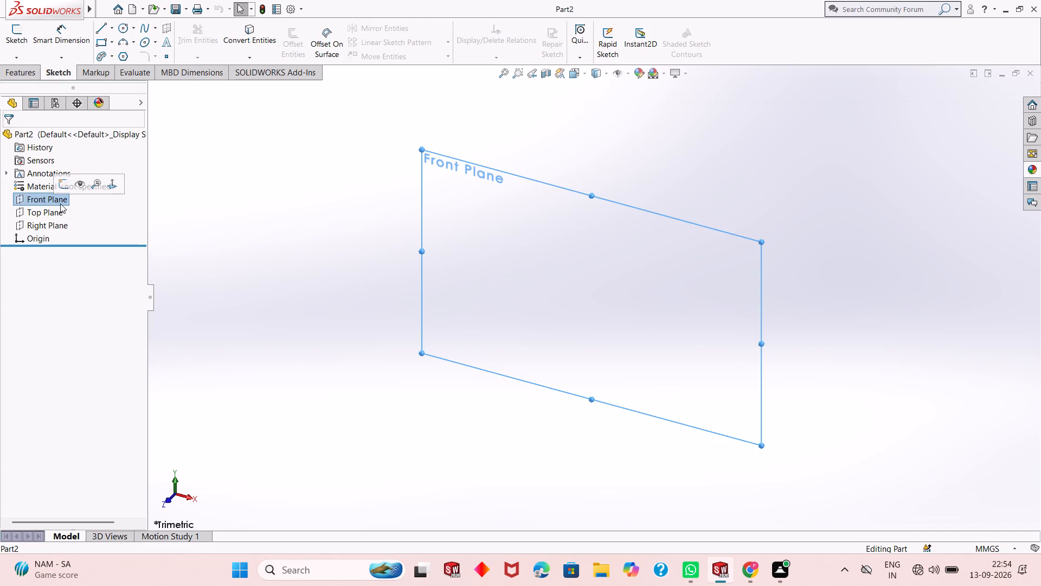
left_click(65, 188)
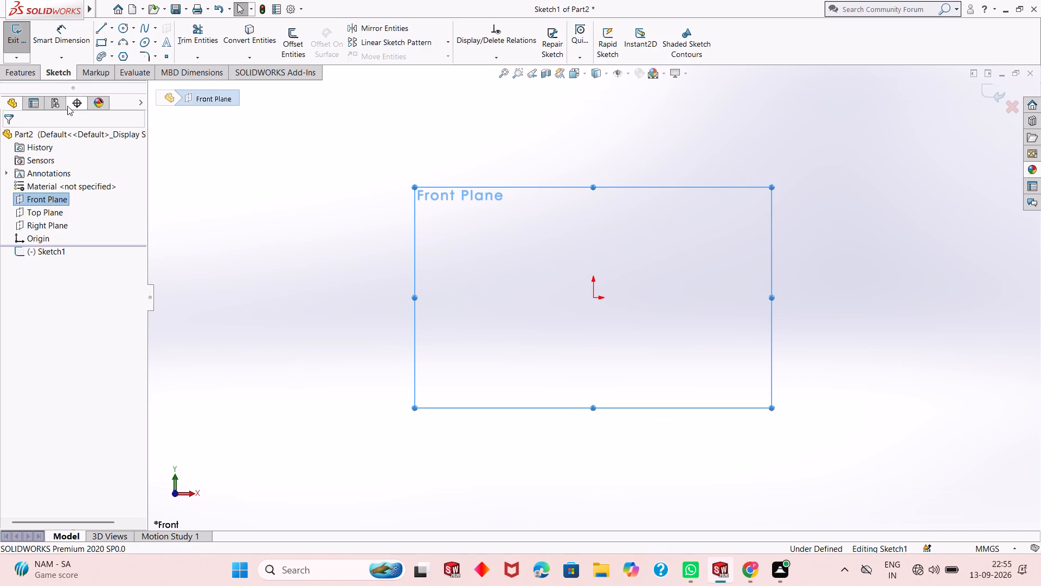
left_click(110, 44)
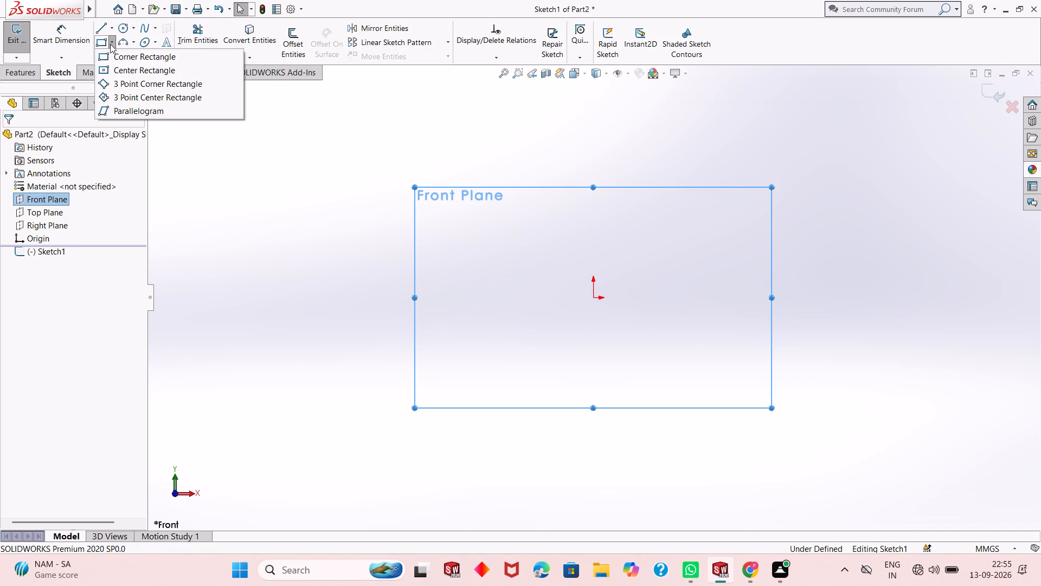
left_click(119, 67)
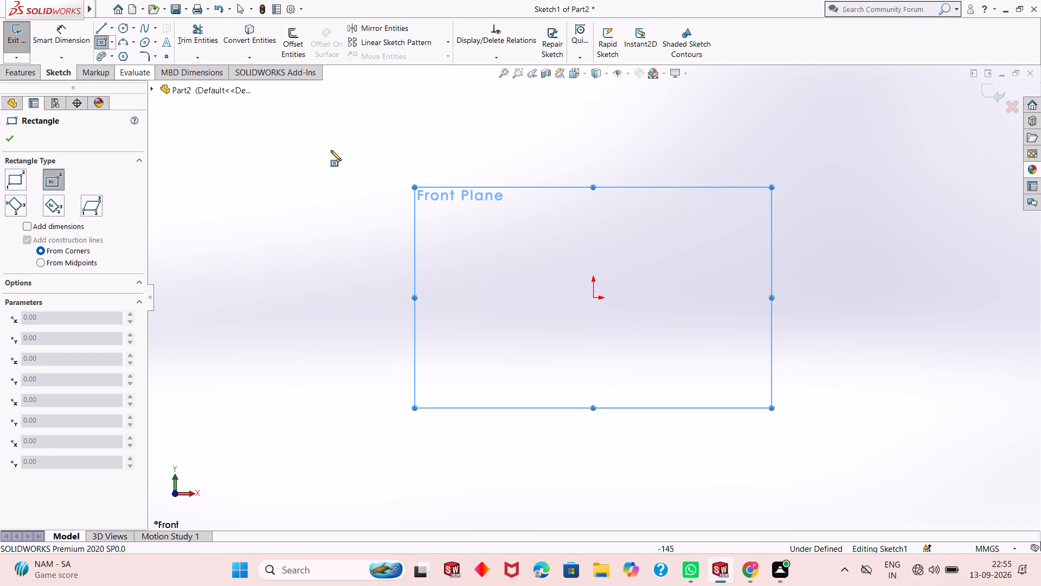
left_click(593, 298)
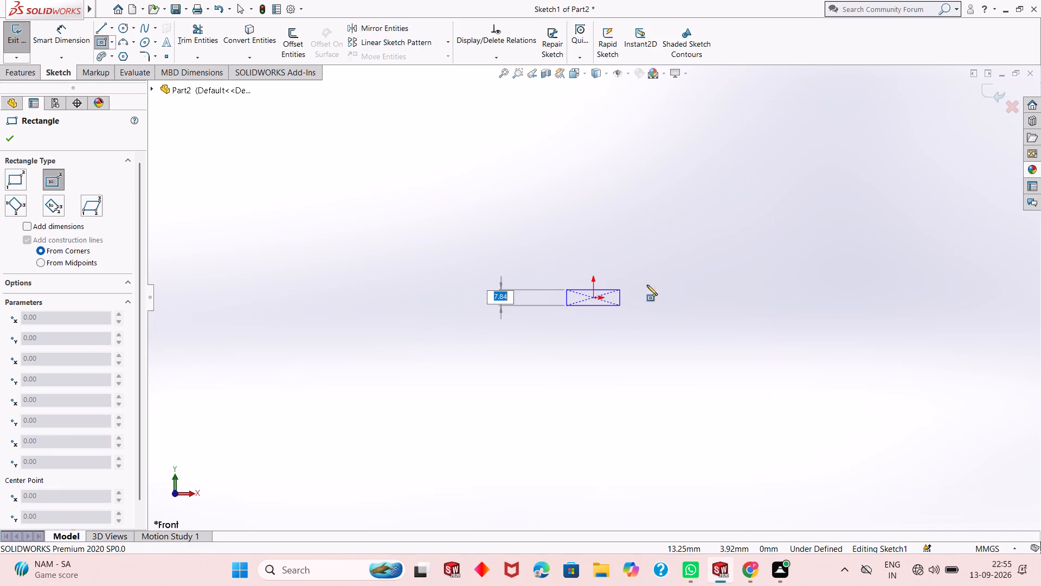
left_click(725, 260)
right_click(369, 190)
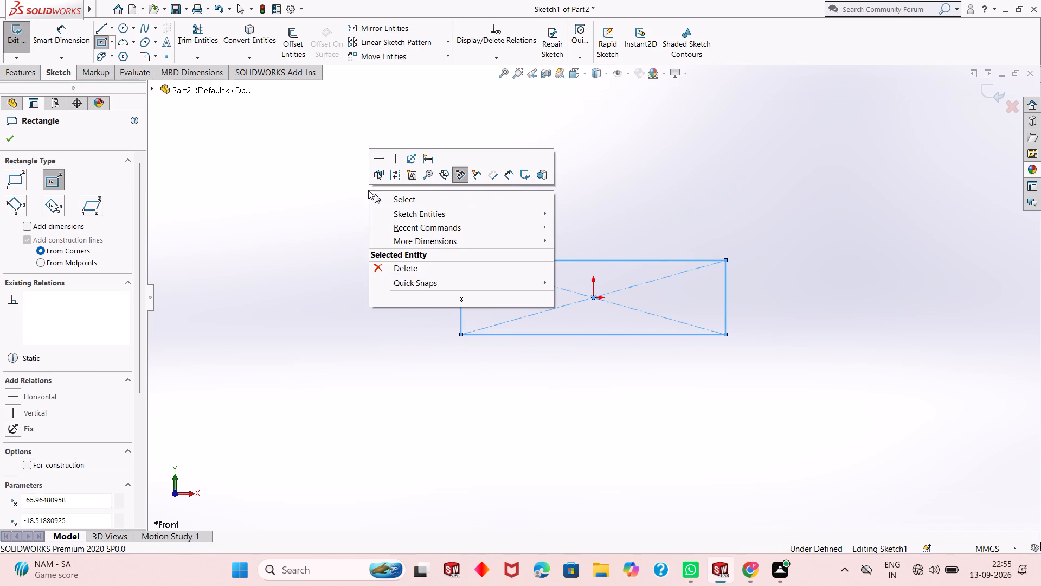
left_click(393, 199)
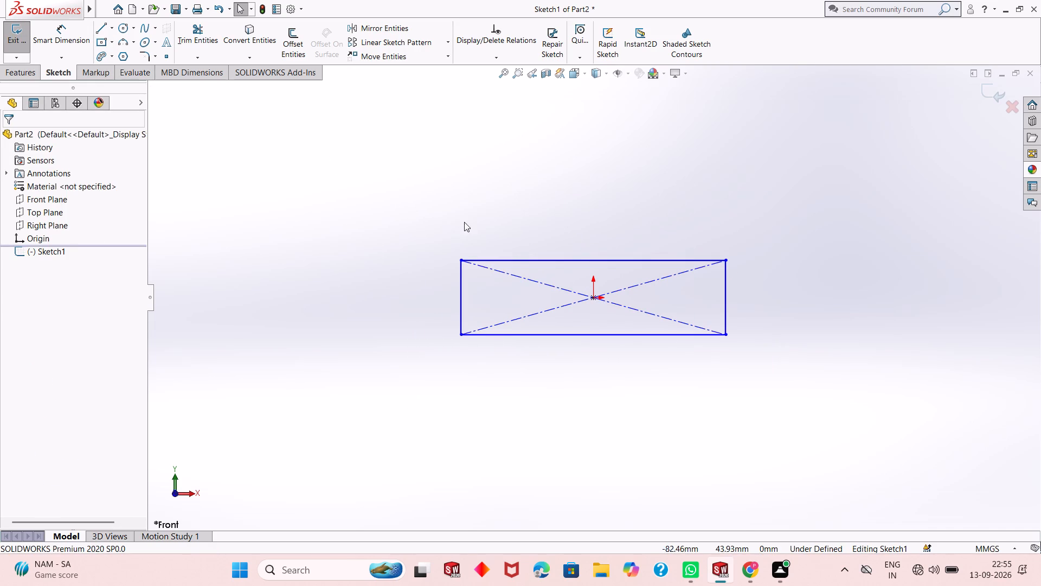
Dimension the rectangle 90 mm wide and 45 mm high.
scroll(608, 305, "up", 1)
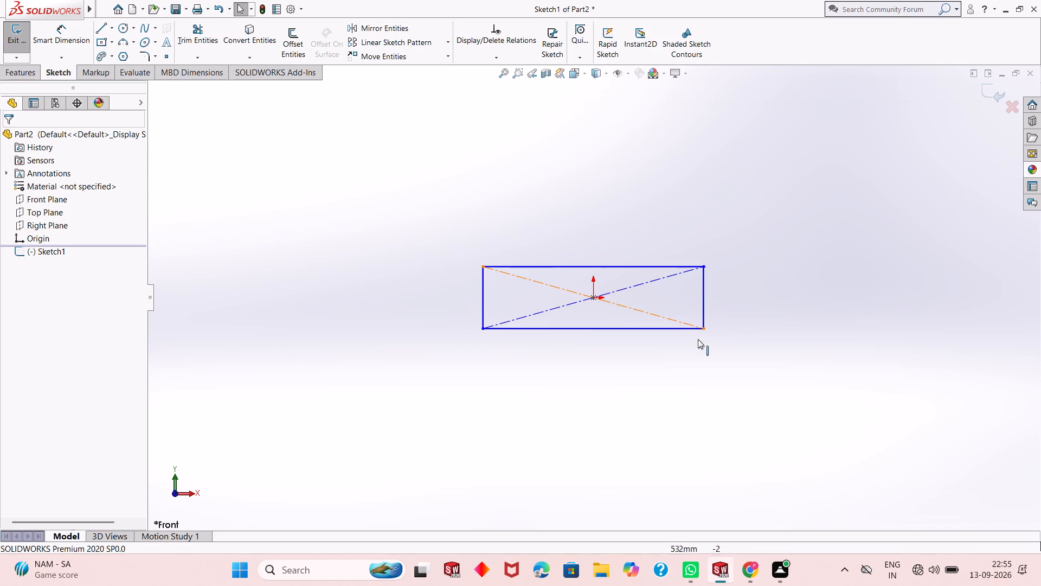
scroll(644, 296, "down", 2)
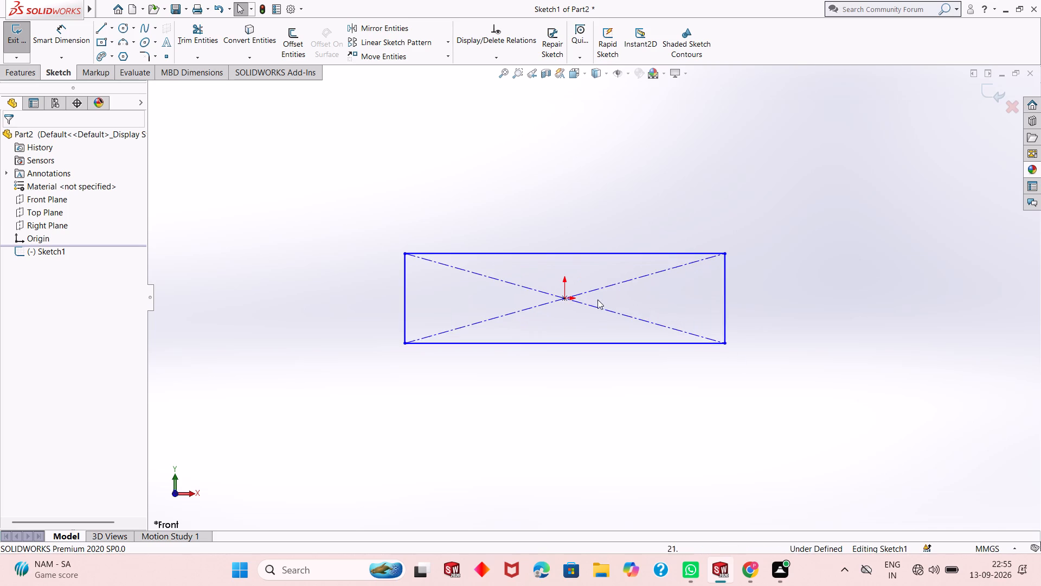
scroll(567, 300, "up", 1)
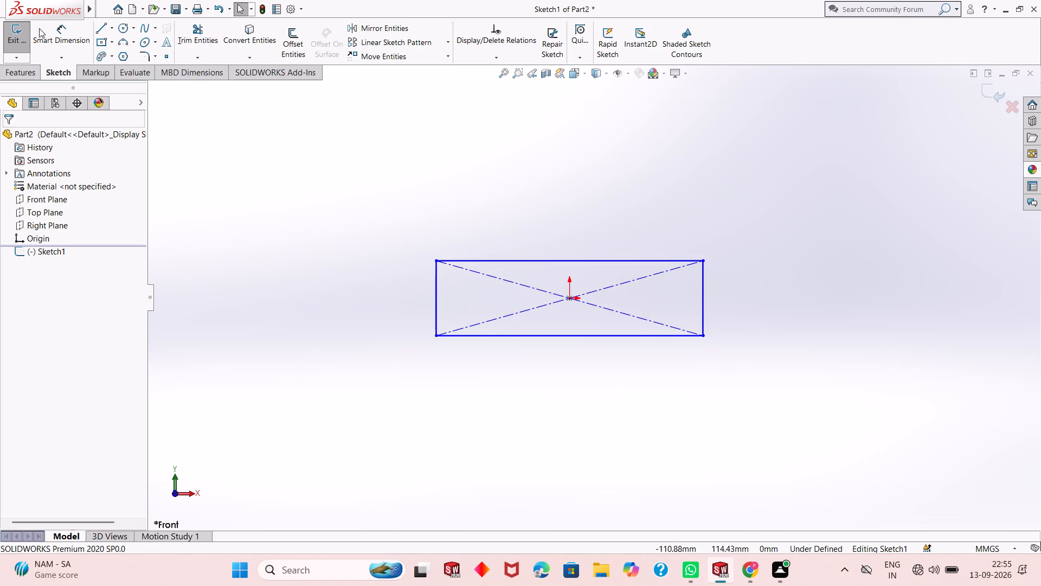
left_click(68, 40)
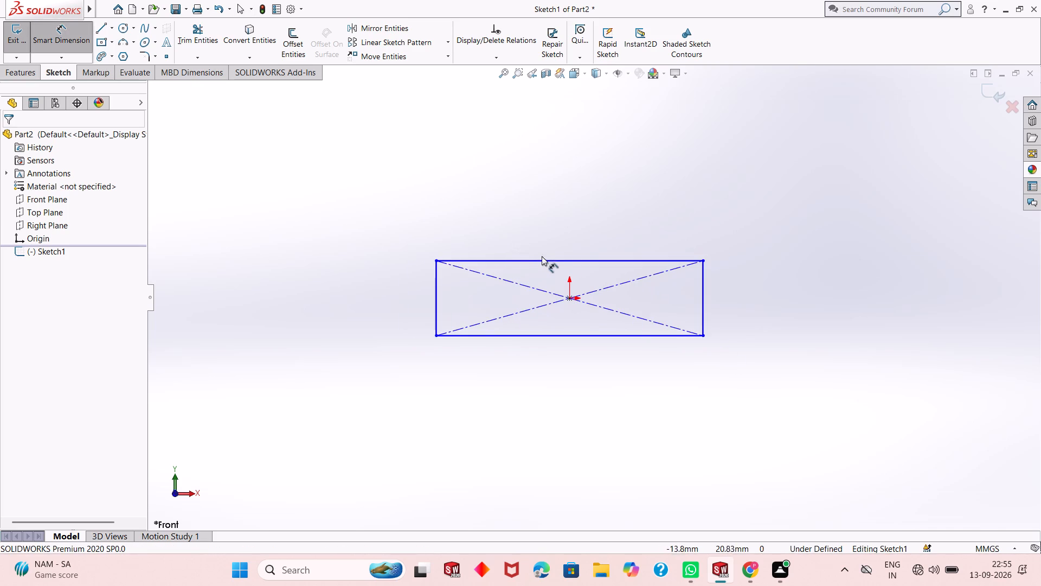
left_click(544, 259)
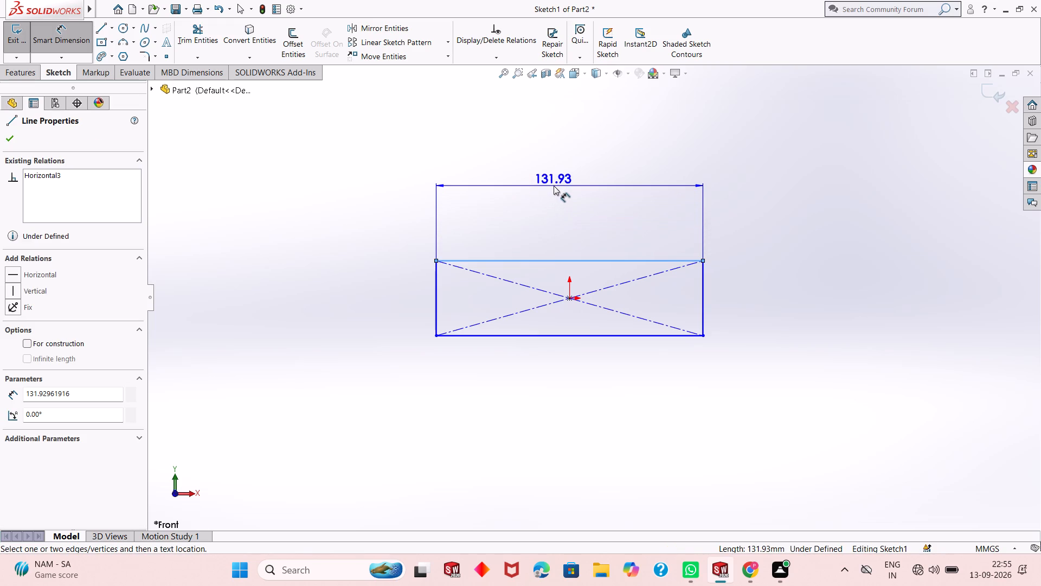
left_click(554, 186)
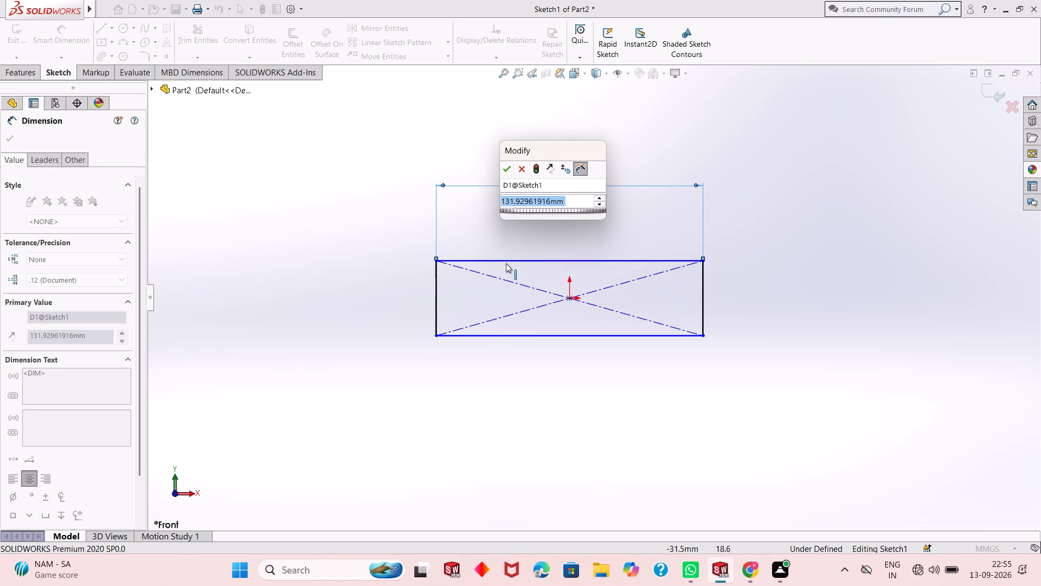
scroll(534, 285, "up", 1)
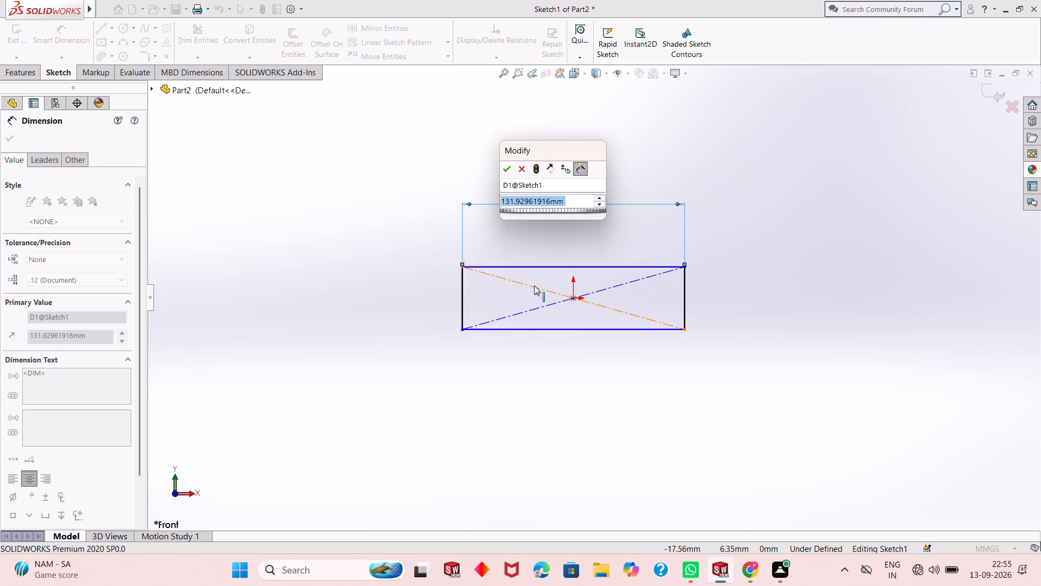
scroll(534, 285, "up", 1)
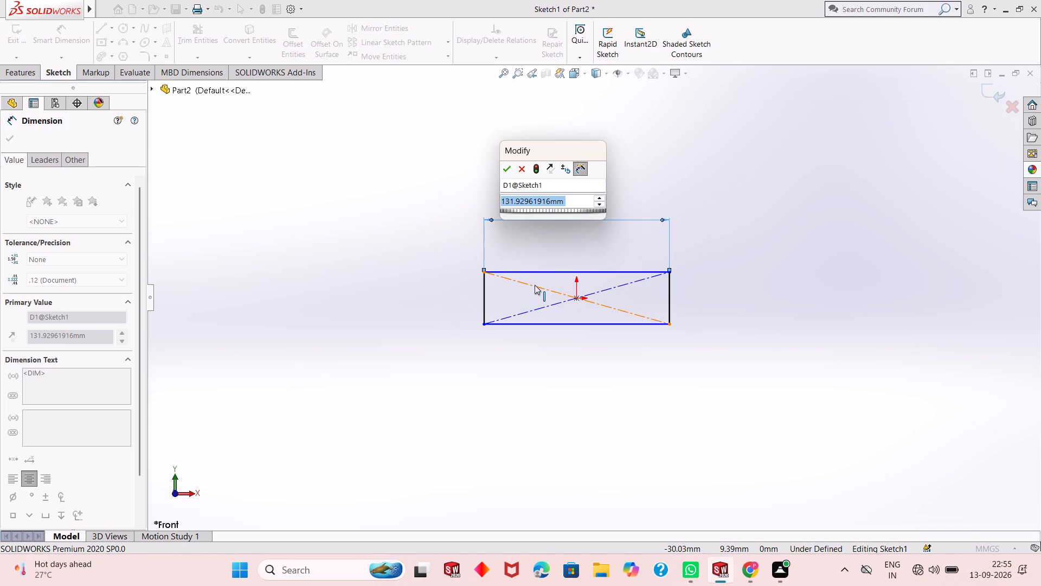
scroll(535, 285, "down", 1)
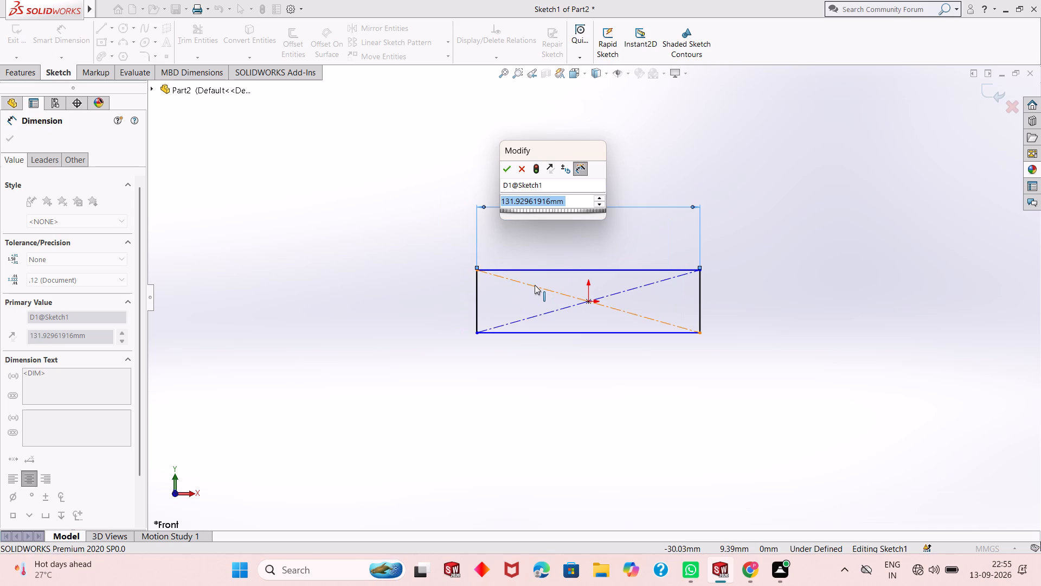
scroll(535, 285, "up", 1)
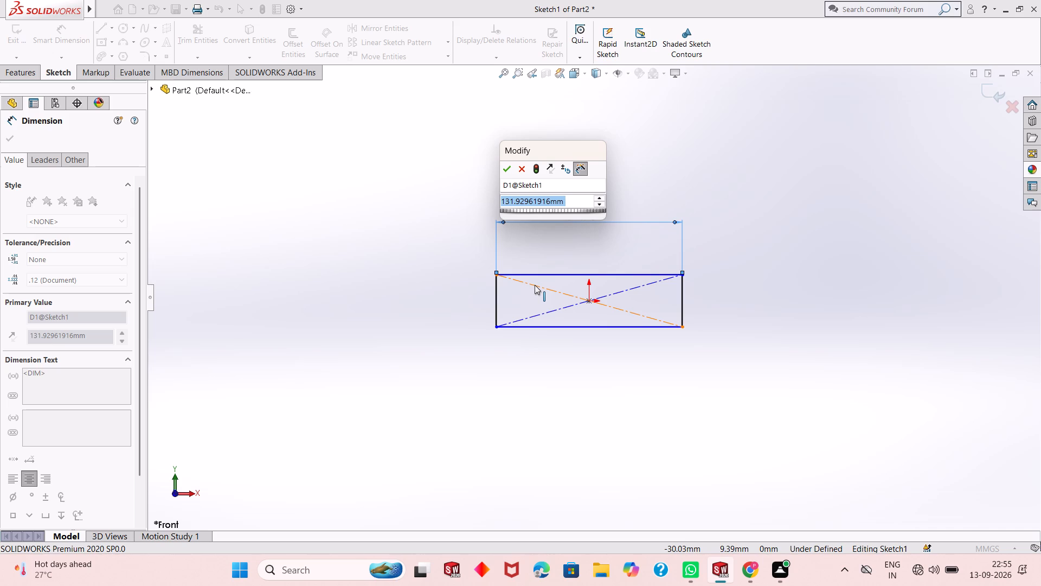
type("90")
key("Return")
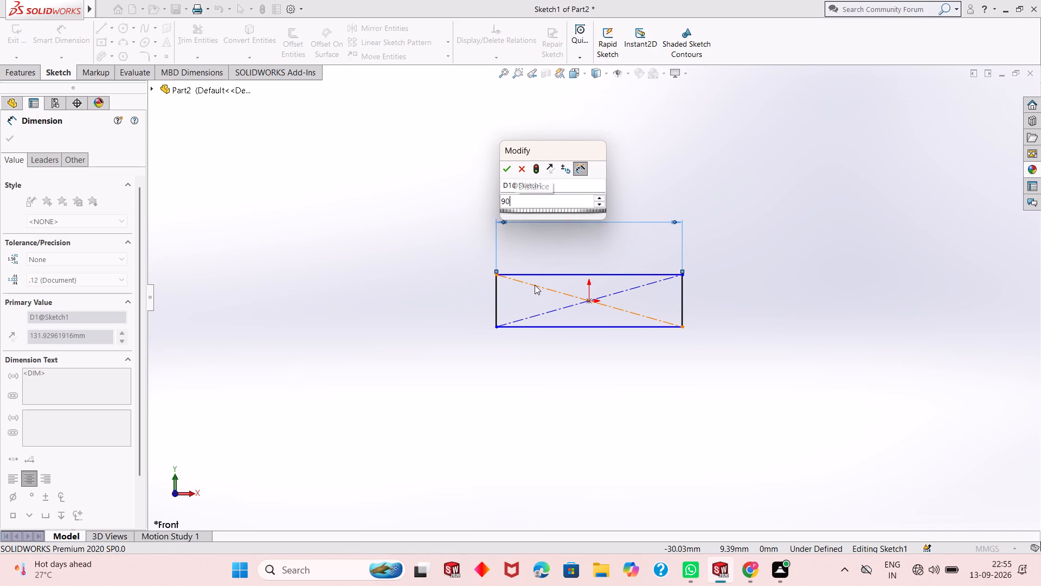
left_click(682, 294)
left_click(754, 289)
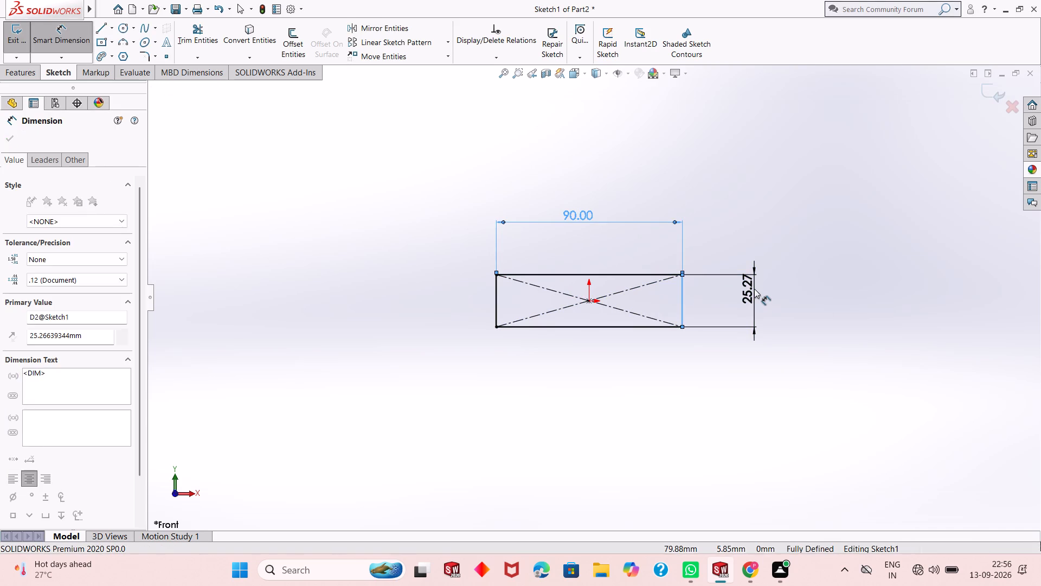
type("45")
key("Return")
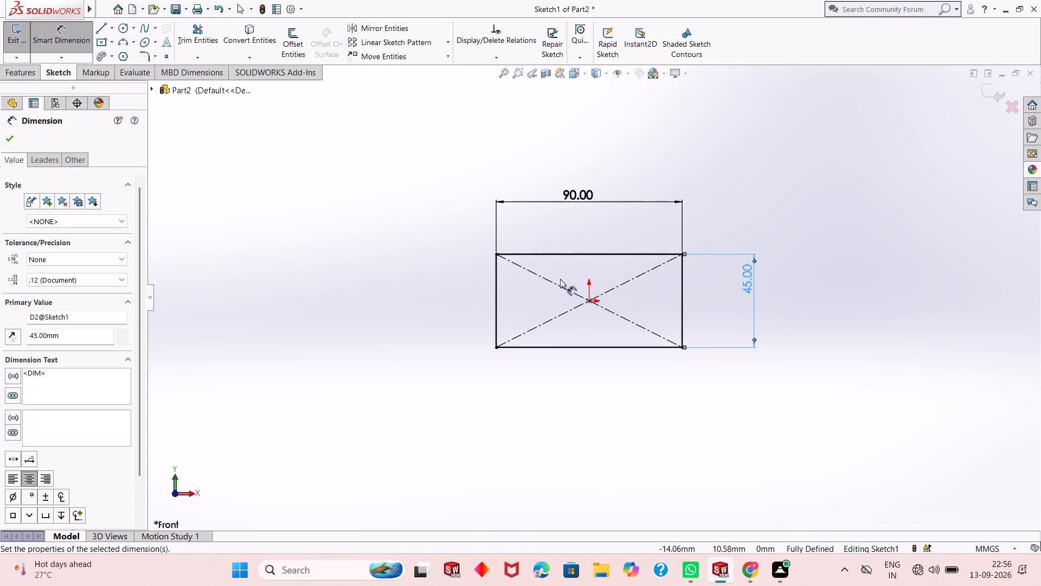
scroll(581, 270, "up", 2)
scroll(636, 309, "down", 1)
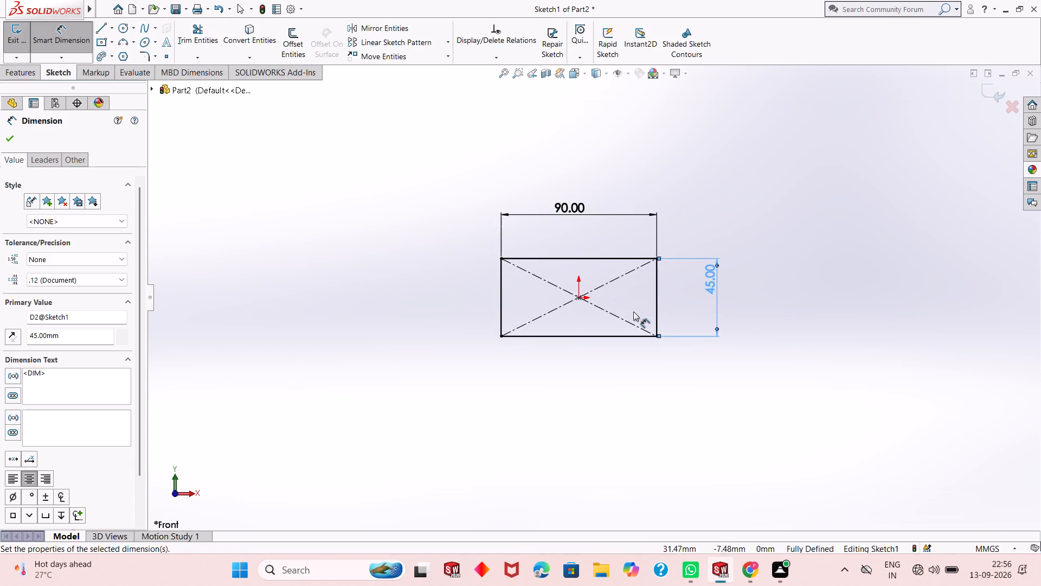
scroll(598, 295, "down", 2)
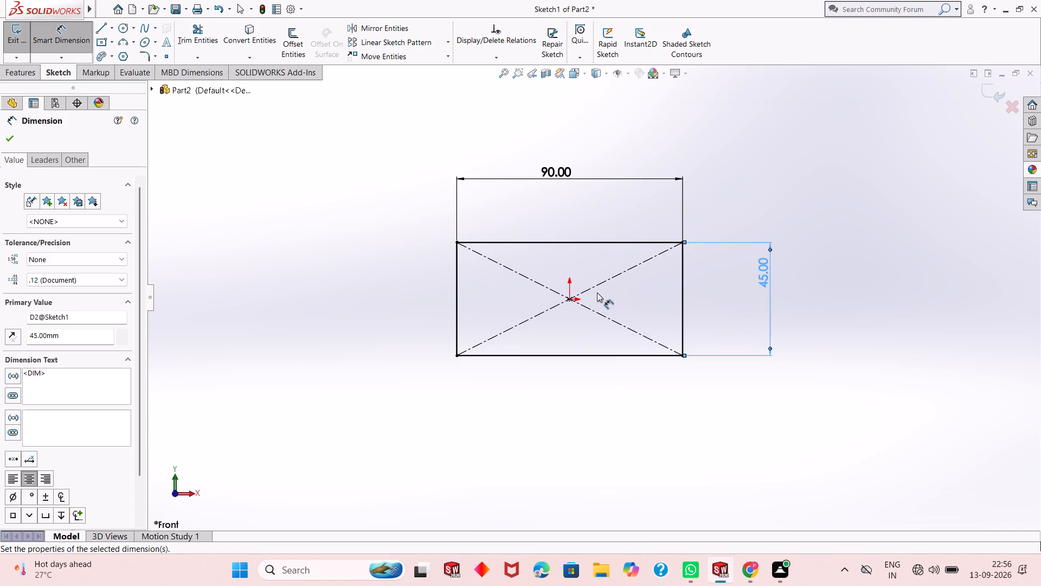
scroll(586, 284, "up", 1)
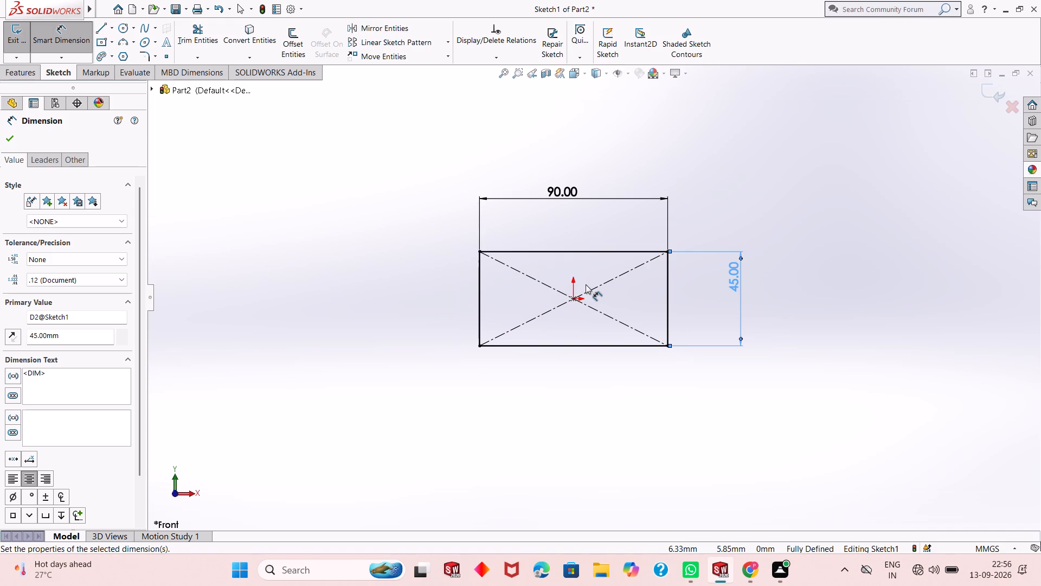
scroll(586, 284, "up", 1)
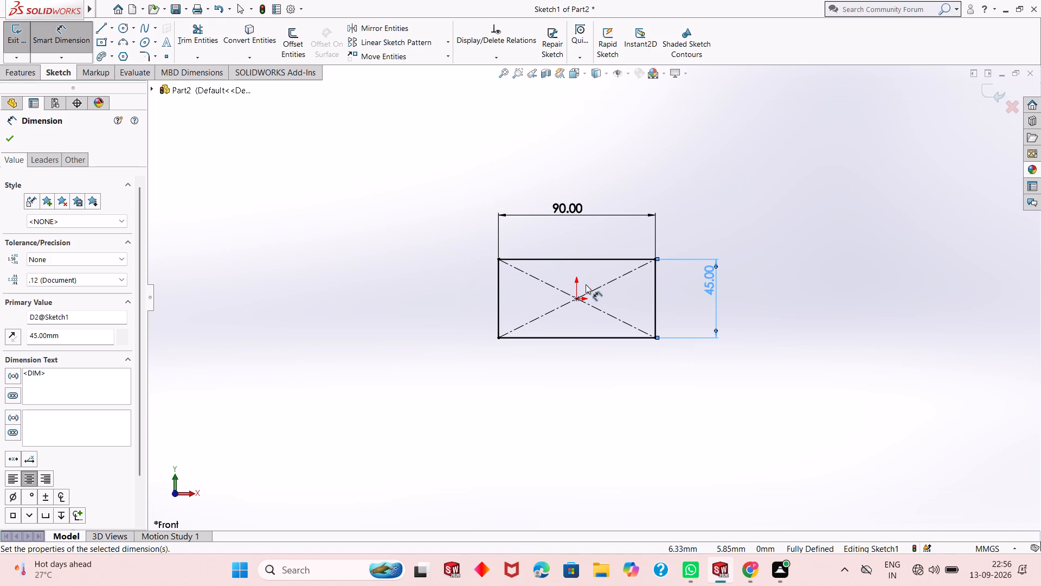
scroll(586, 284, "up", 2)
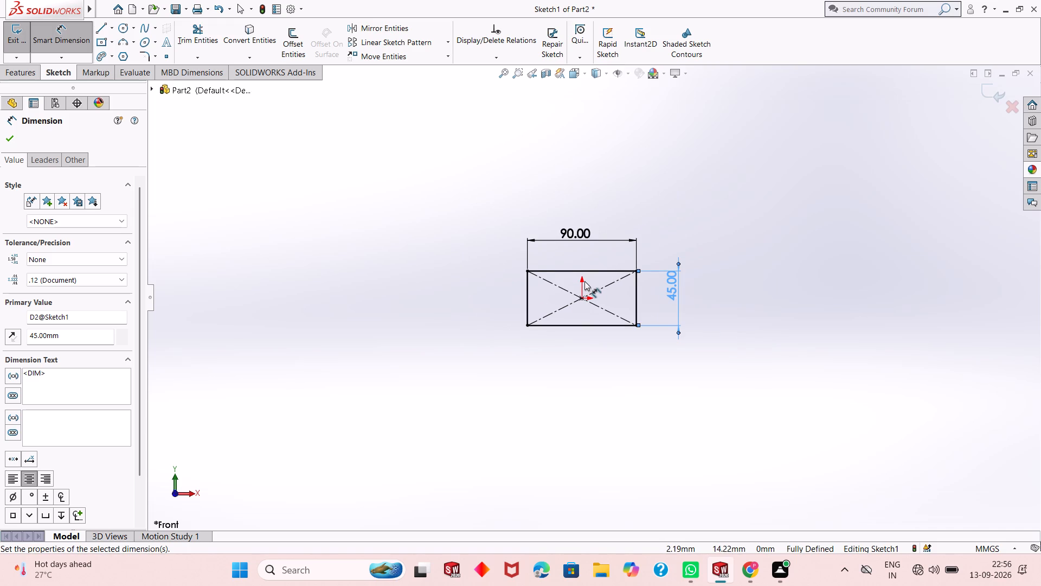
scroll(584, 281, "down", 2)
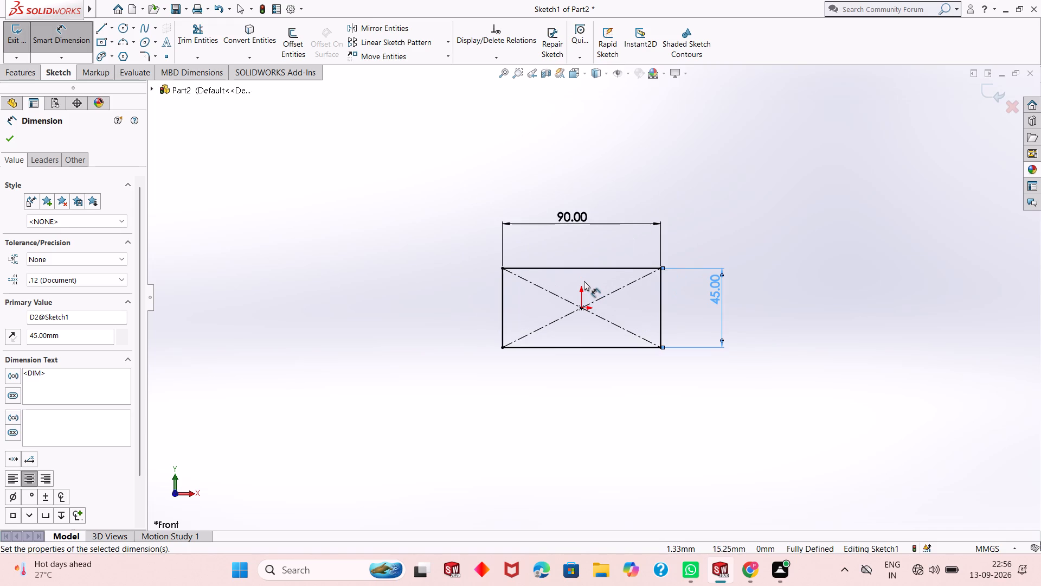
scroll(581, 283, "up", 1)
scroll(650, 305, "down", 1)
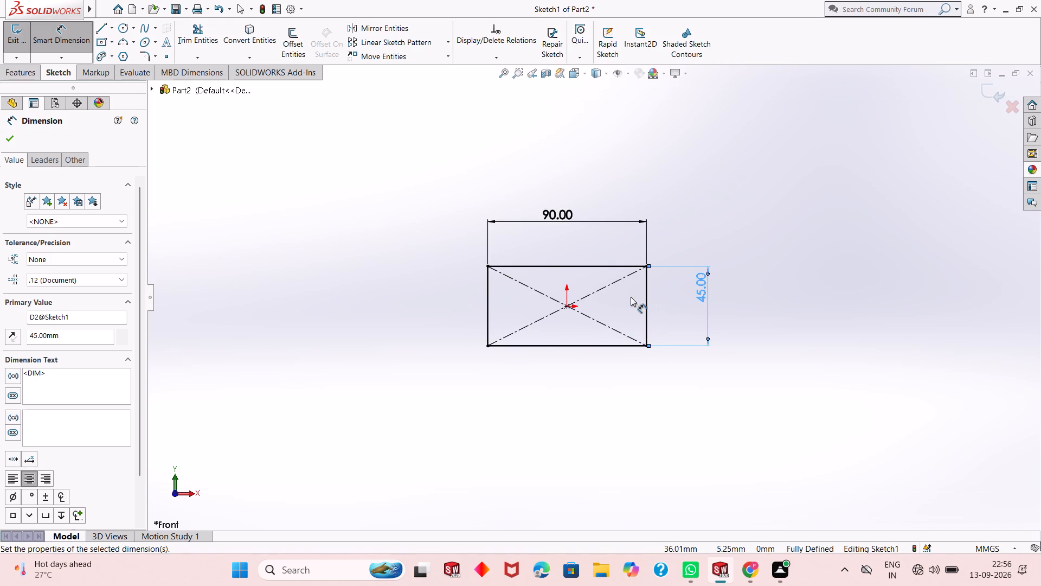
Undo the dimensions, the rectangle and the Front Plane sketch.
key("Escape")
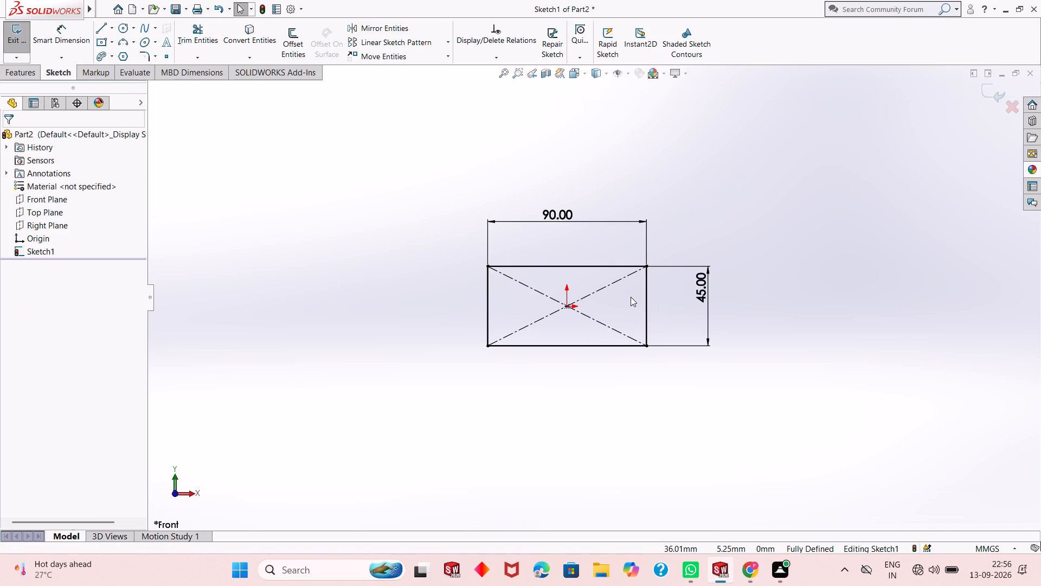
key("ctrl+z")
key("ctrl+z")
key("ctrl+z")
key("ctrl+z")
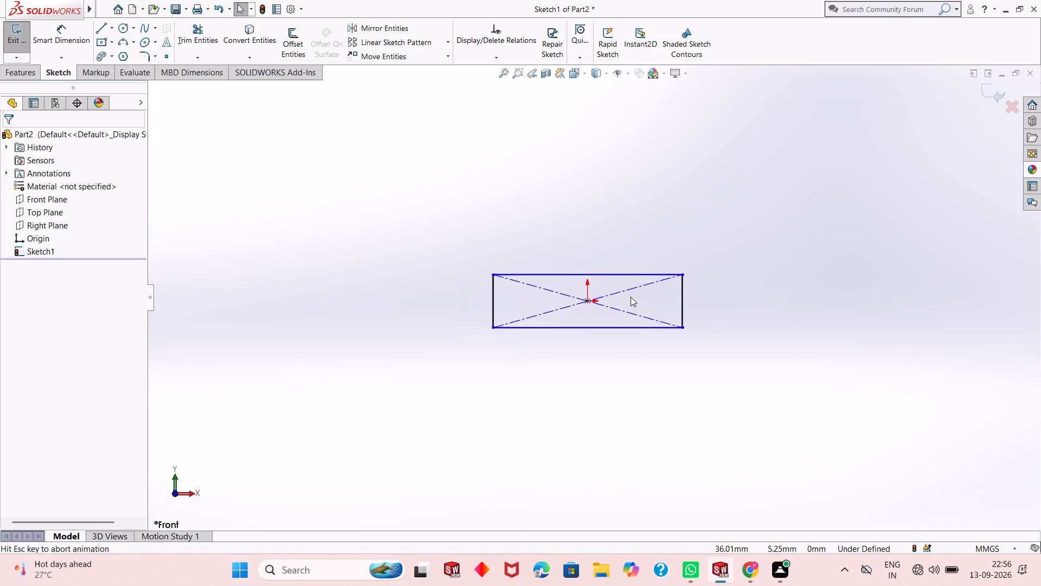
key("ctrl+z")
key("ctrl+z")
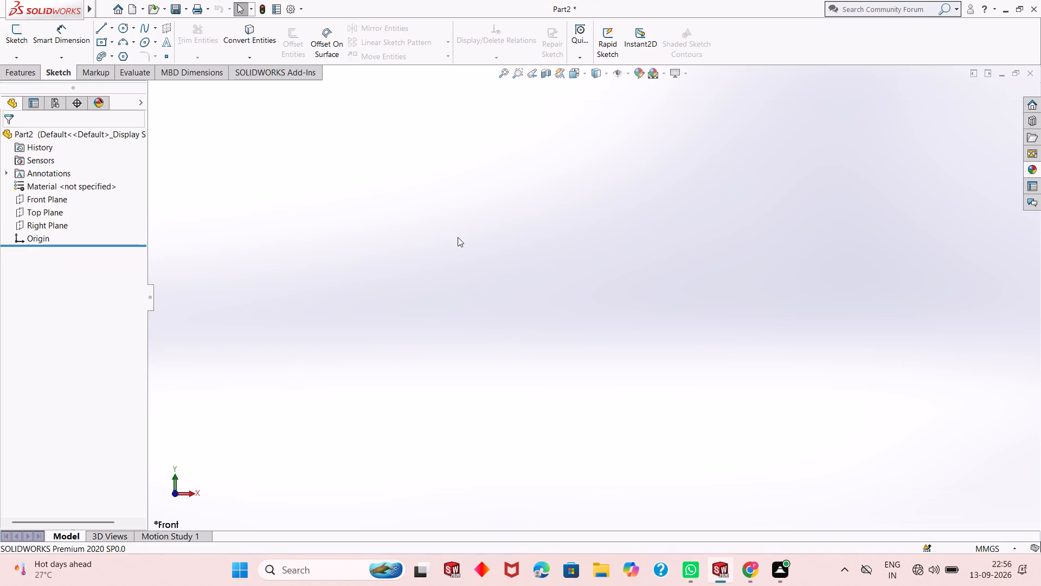
Sketch a center rectangle about 127 mm by 39 mm on the Top Plane, centred on the origin.
left_click(48, 212)
left_click(55, 198)
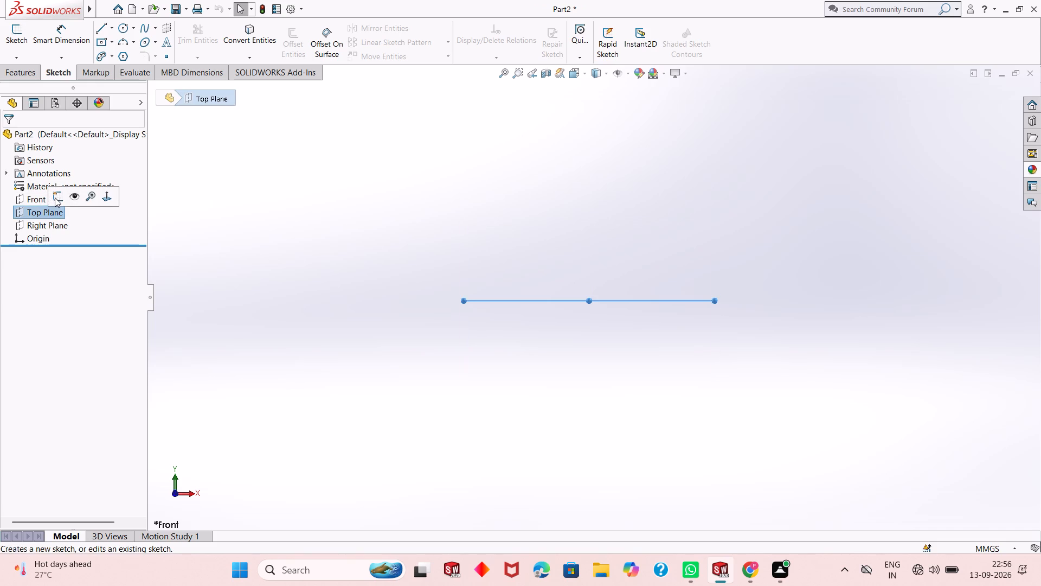
left_click(108, 44)
left_click(106, 64)
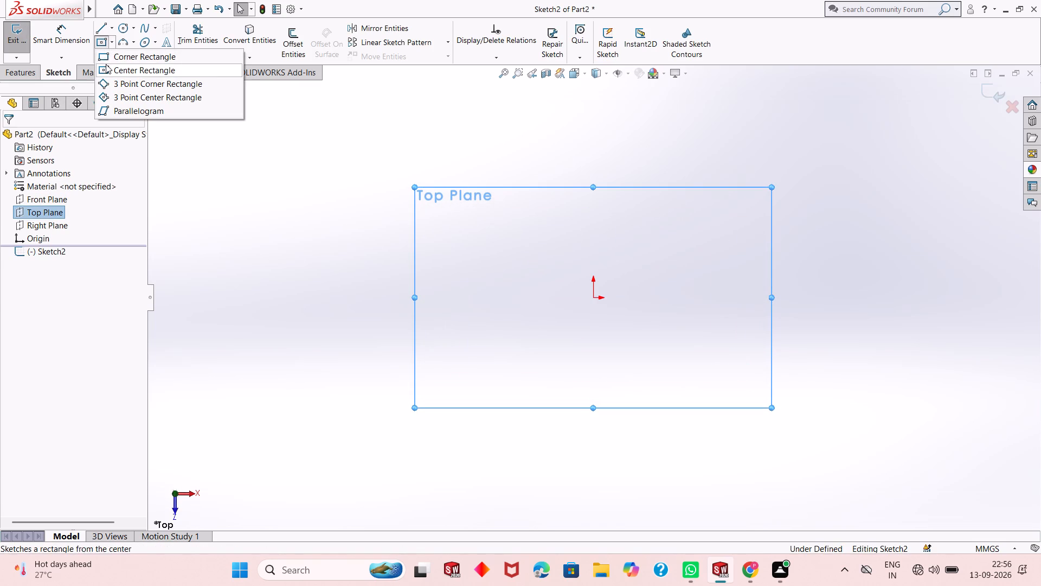
left_click(592, 297)
left_click(721, 258)
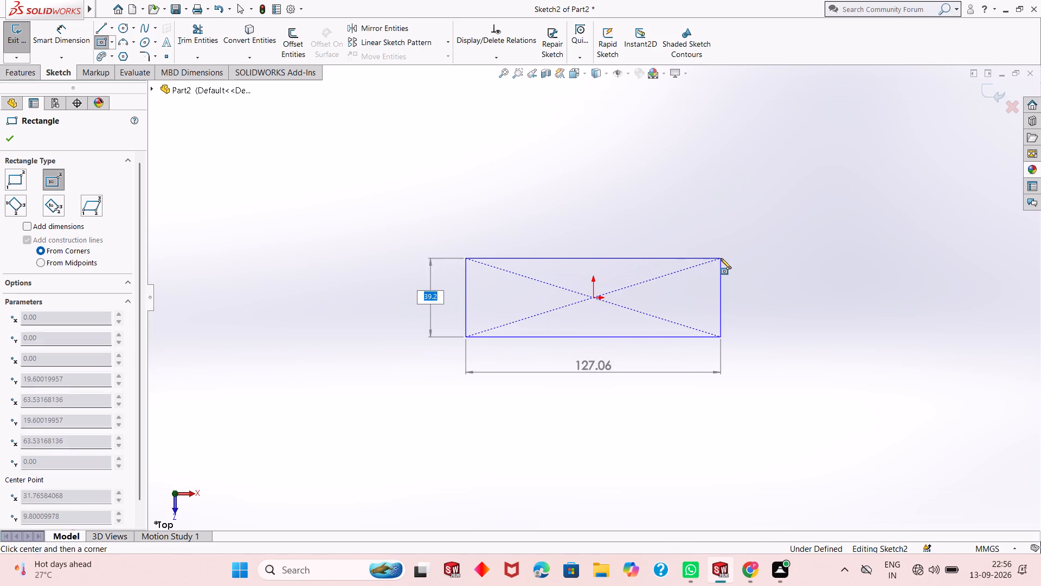
right_click(492, 217)
left_click(522, 226)
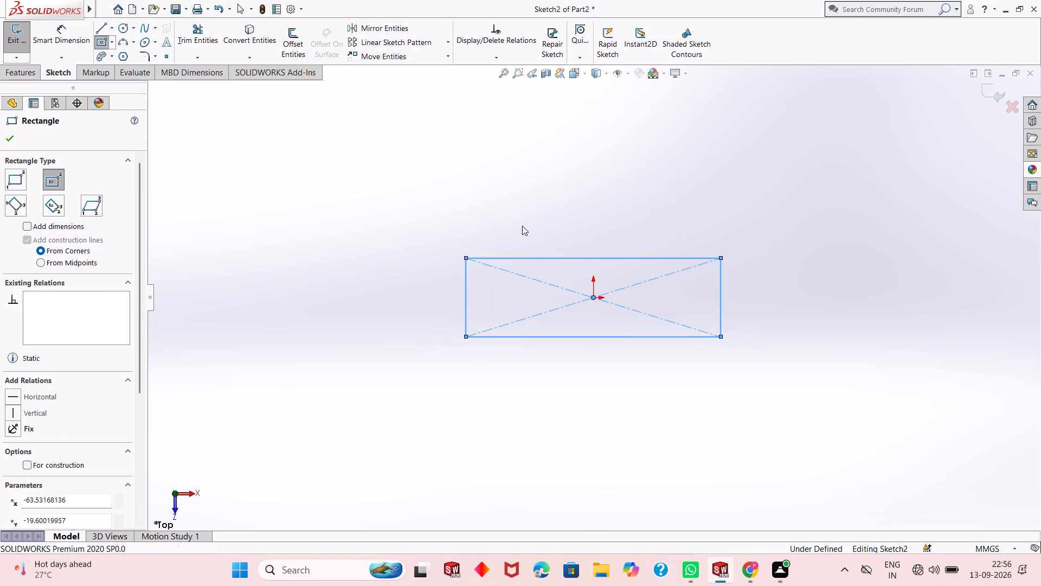
Dimension the rectangle's horizontal width at 90 mm.
left_click(56, 33)
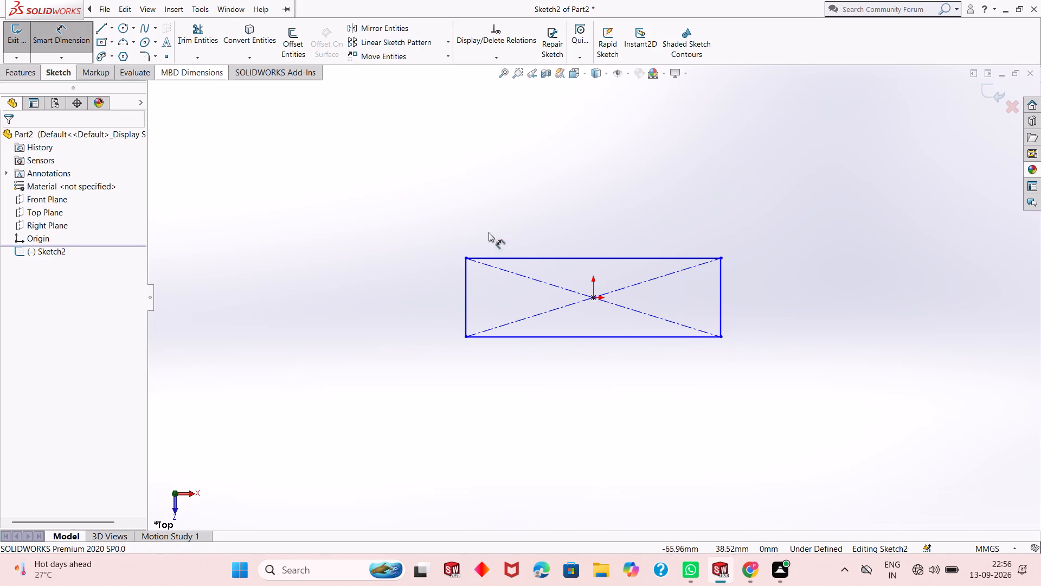
left_click(557, 260)
left_click(573, 214)
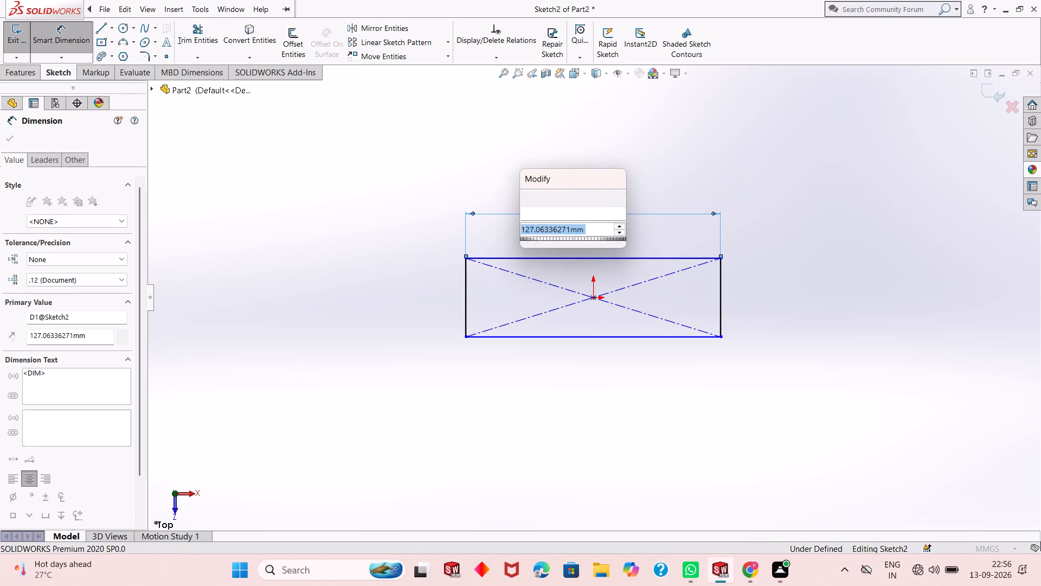
key("6")
key("0")
key("Return")
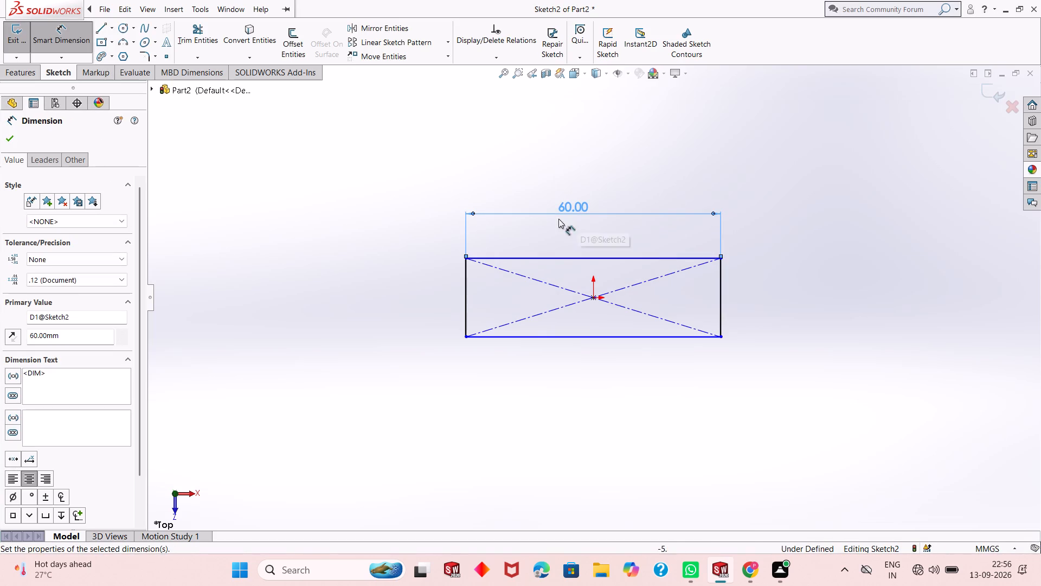
double_click(582, 211)
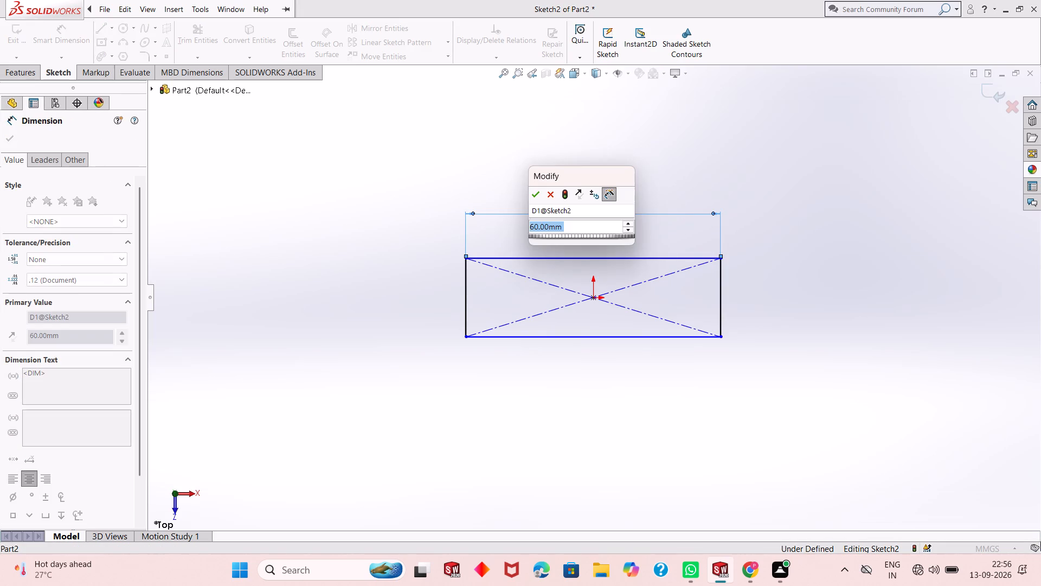
key("9")
key("0")
key("Return")
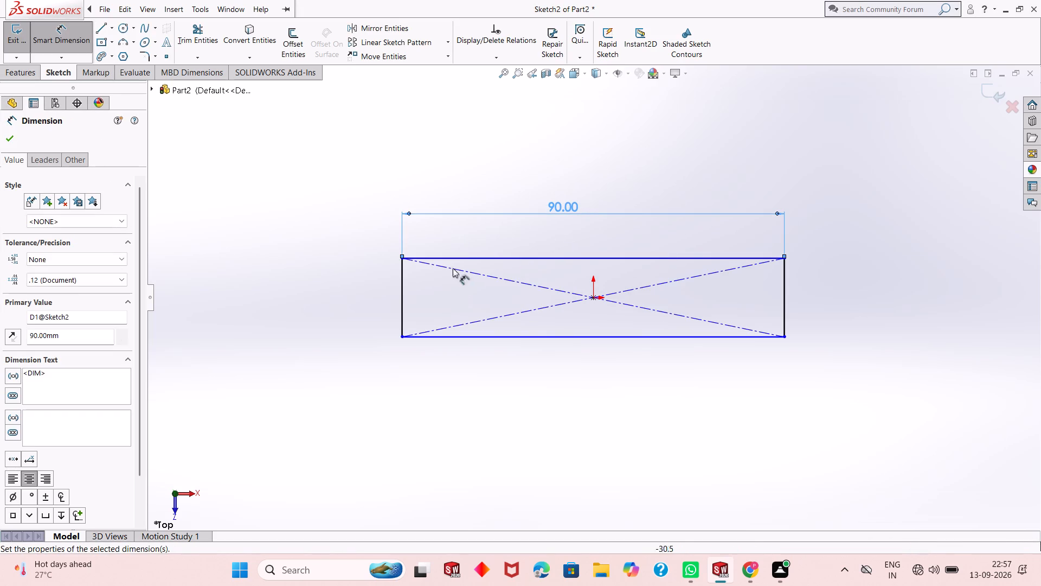
Dimension the rectangle's vertical side at 45 mm.
left_click(402, 290)
left_click_drag(322, 294, 316, 294)
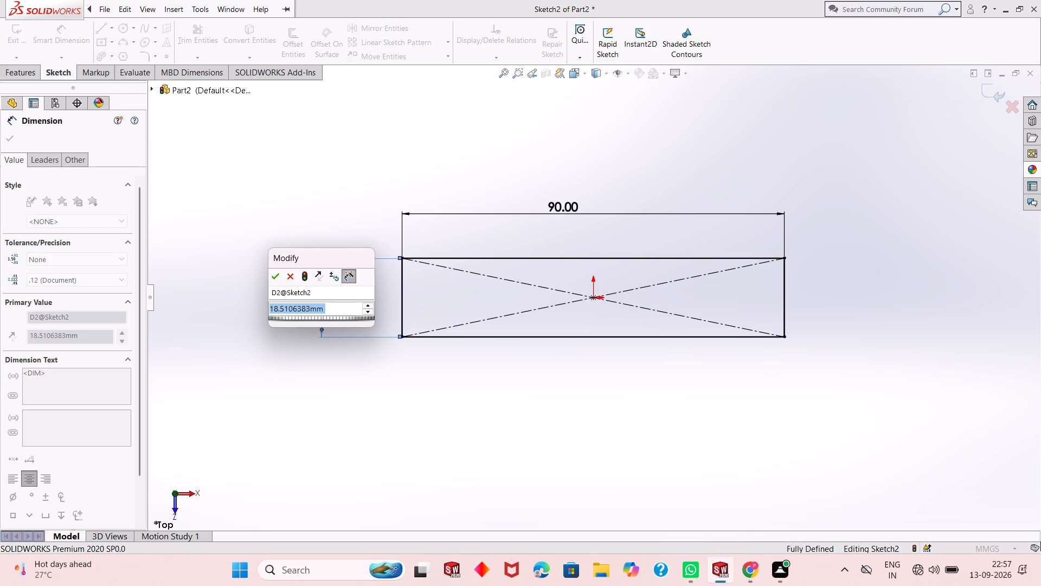
key("4")
key("5")
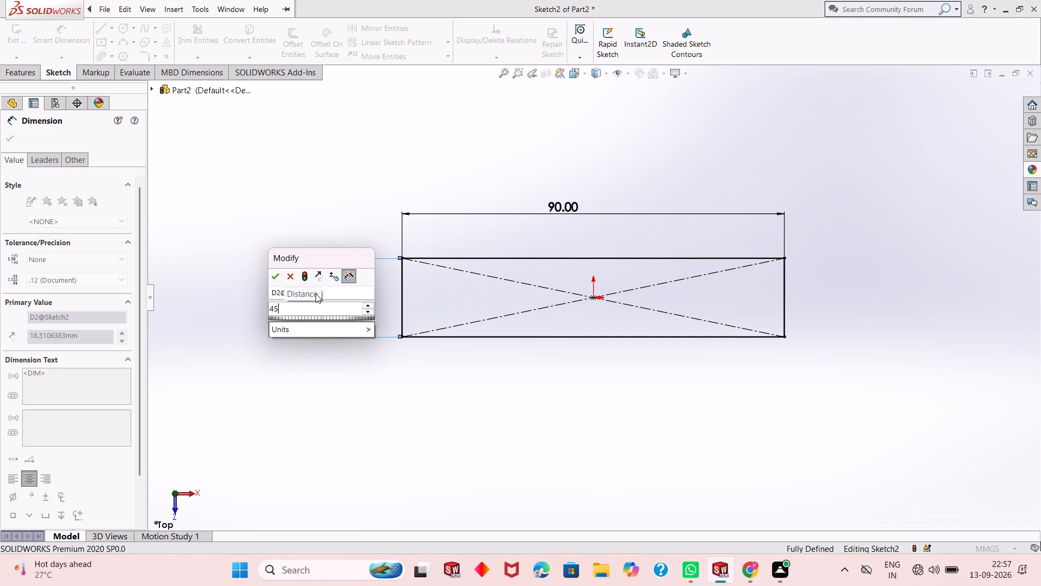
key("Return")
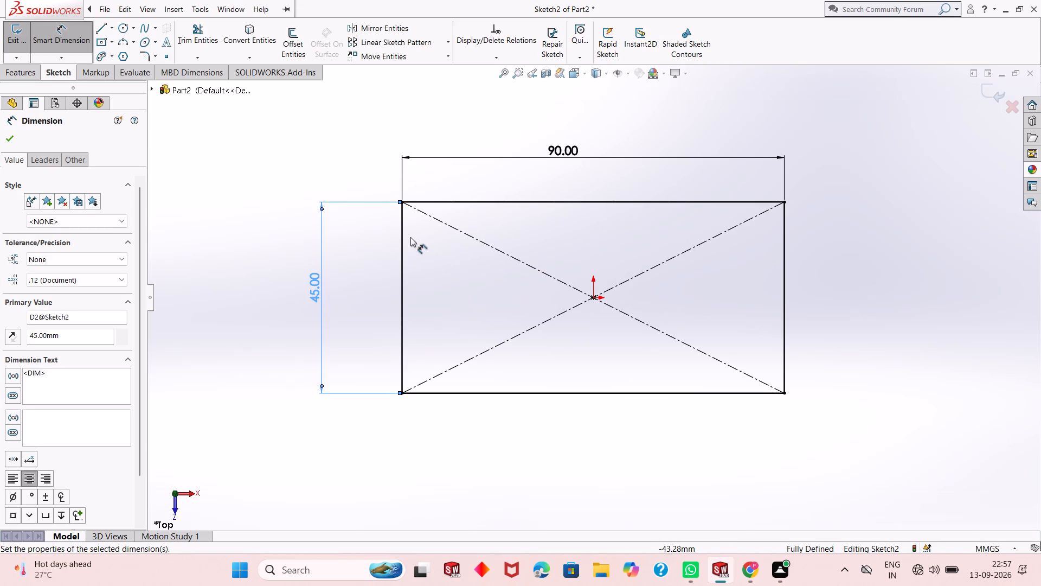
scroll(410, 237, "up", 2)
scroll(582, 303, "down", 1)
scroll(426, 221, "up", 1)
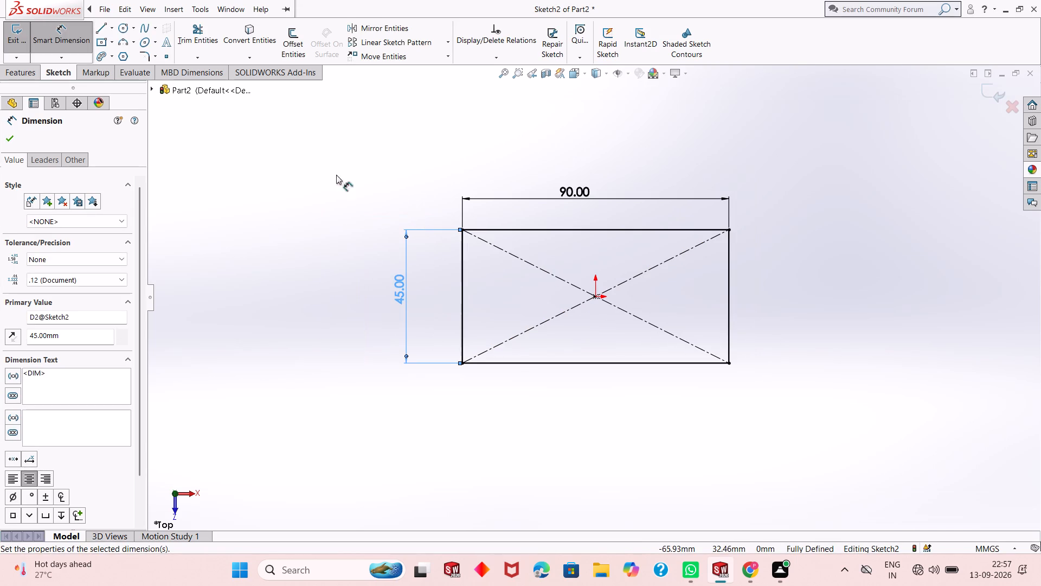
left_click(4, 143)
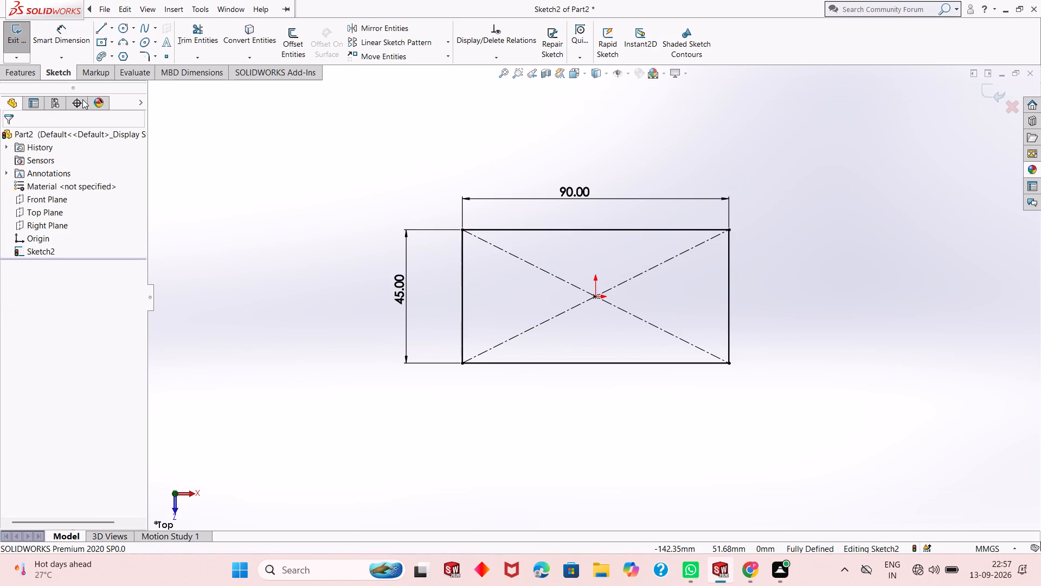
Extrude the 90 by 45 mm rectangle as a blind boss 60 mm deep, in the reversed direction below the Top Plane.
left_click(9, 68)
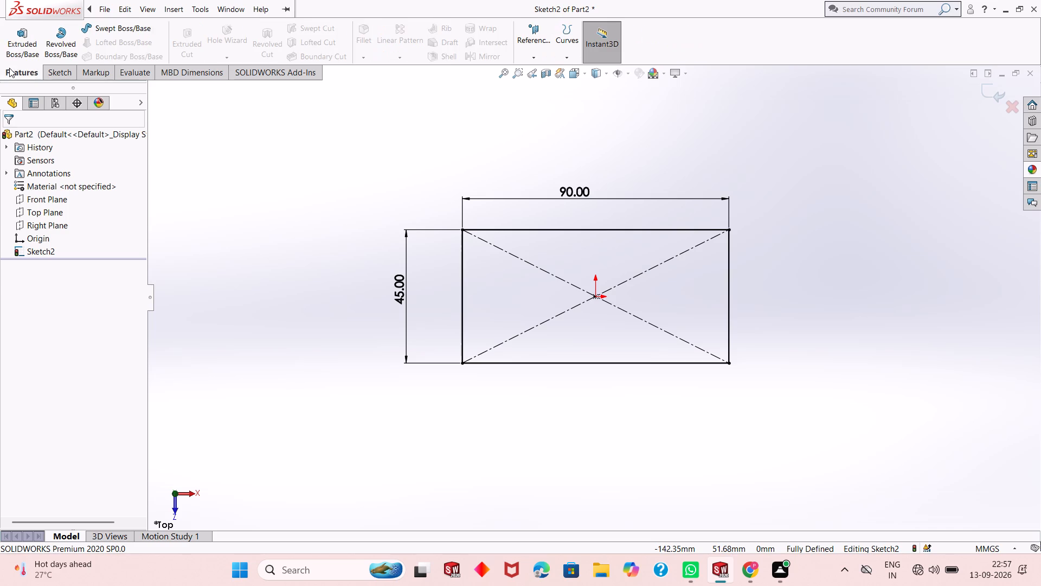
left_click(18, 49)
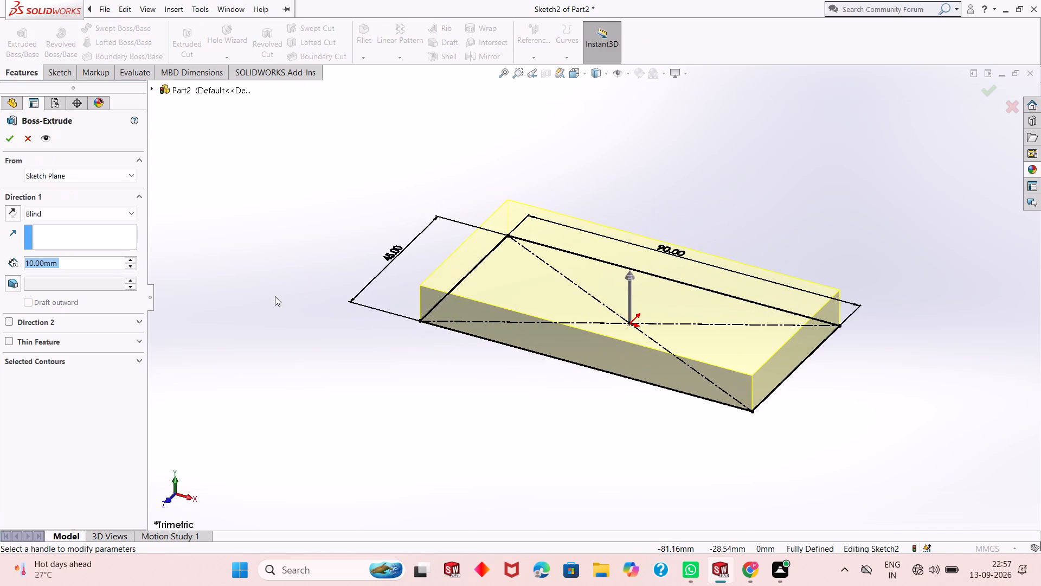
scroll(420, 346, "up", 3)
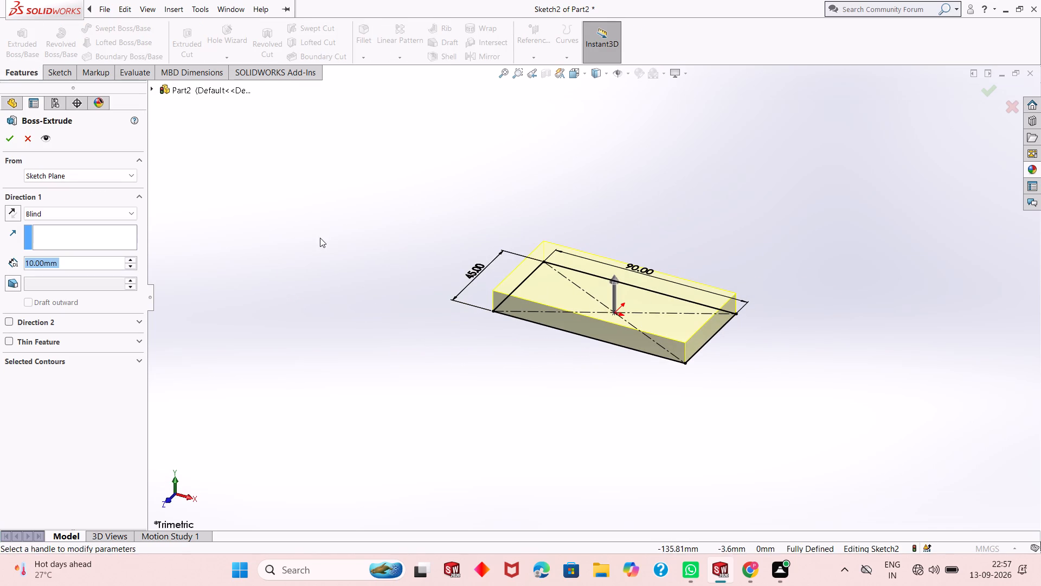
scroll(626, 316, "down", 1)
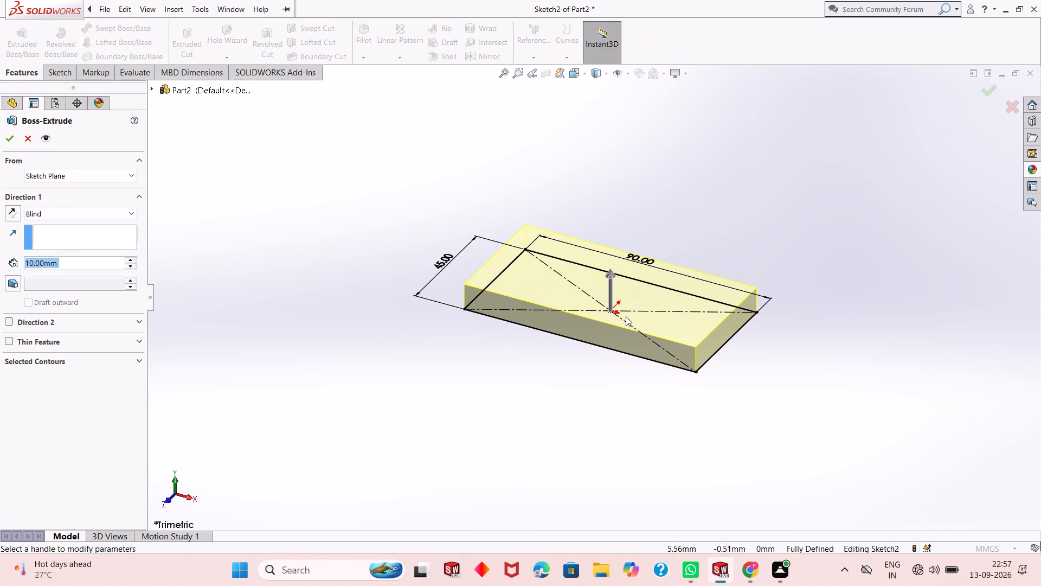
scroll(609, 301, "down", 2)
scroll(609, 301, "up", 1)
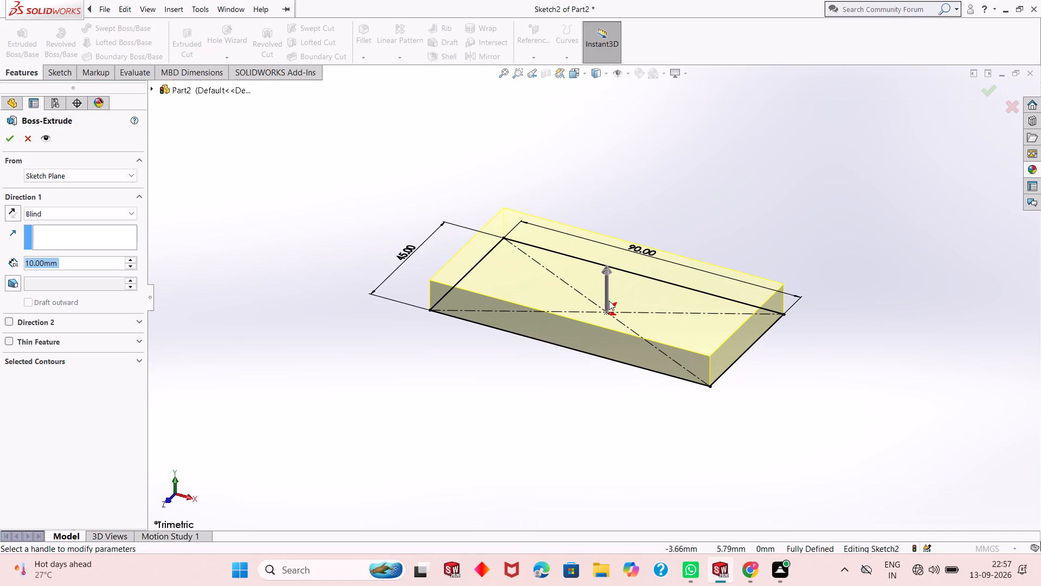
scroll(609, 301, "up", 1)
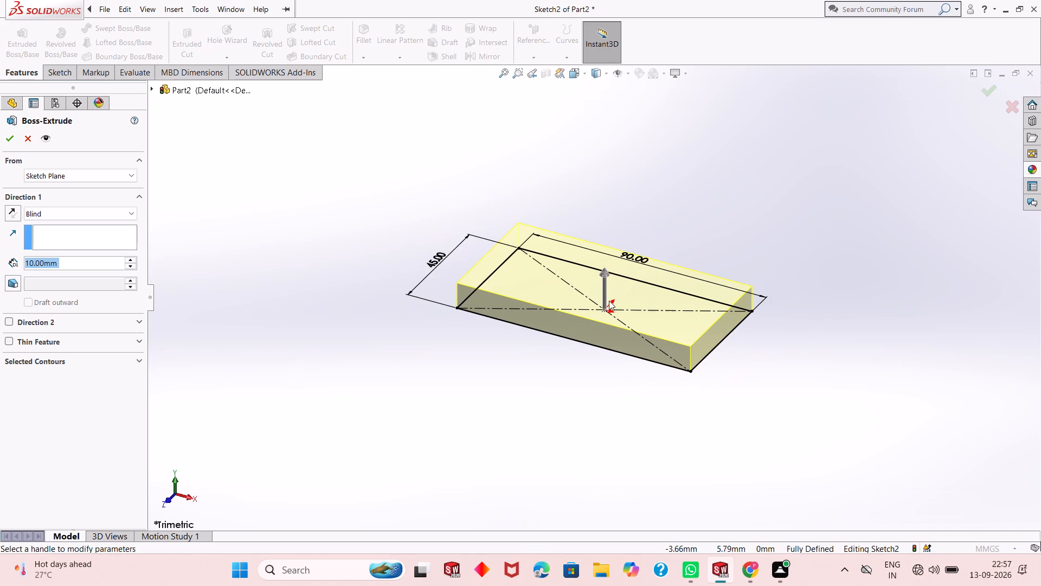
scroll(609, 301, "down", 1)
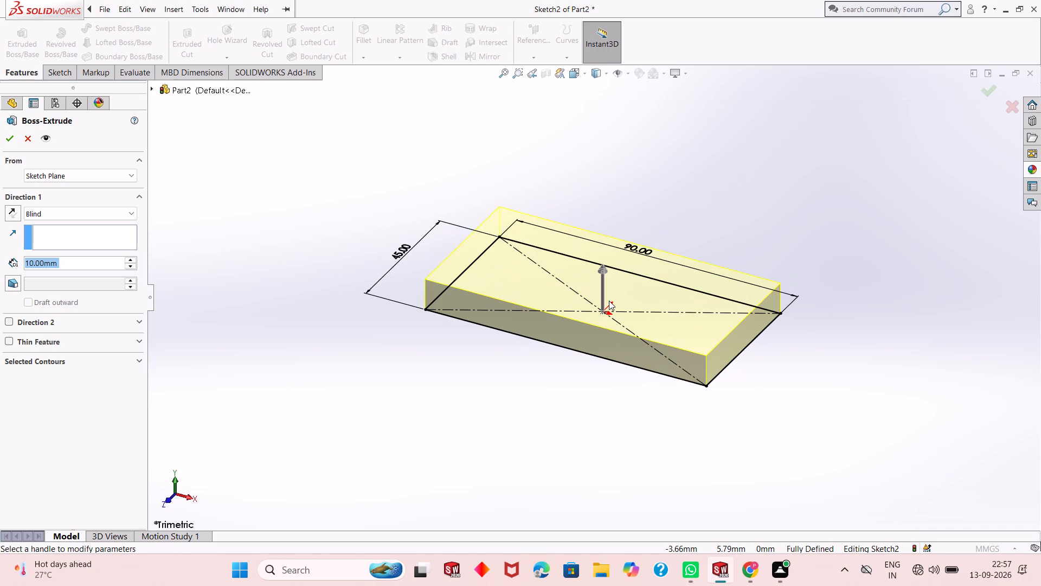
scroll(609, 301, "down", 1)
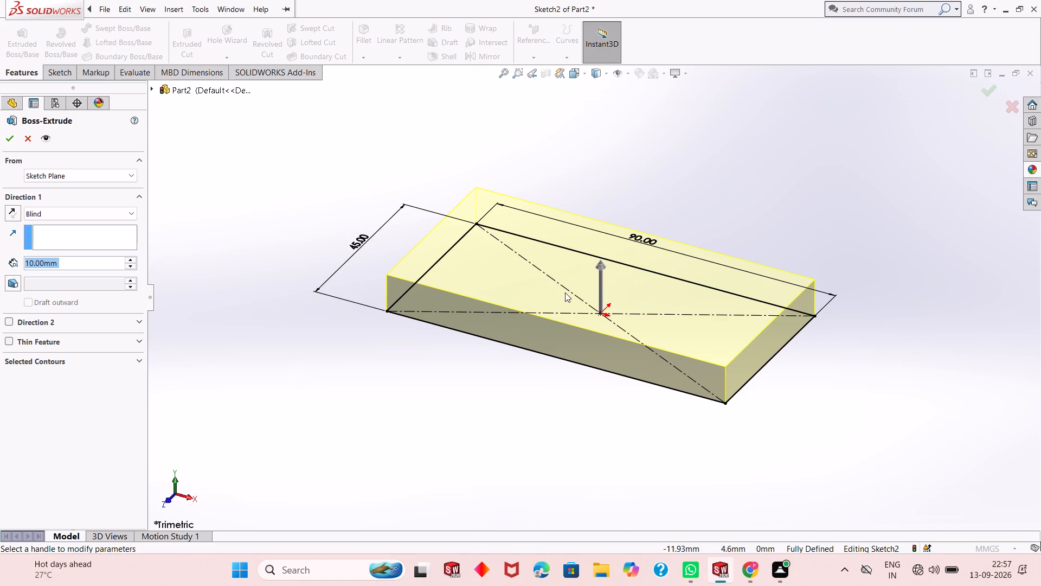
left_click(9, 216)
double_click(75, 264)
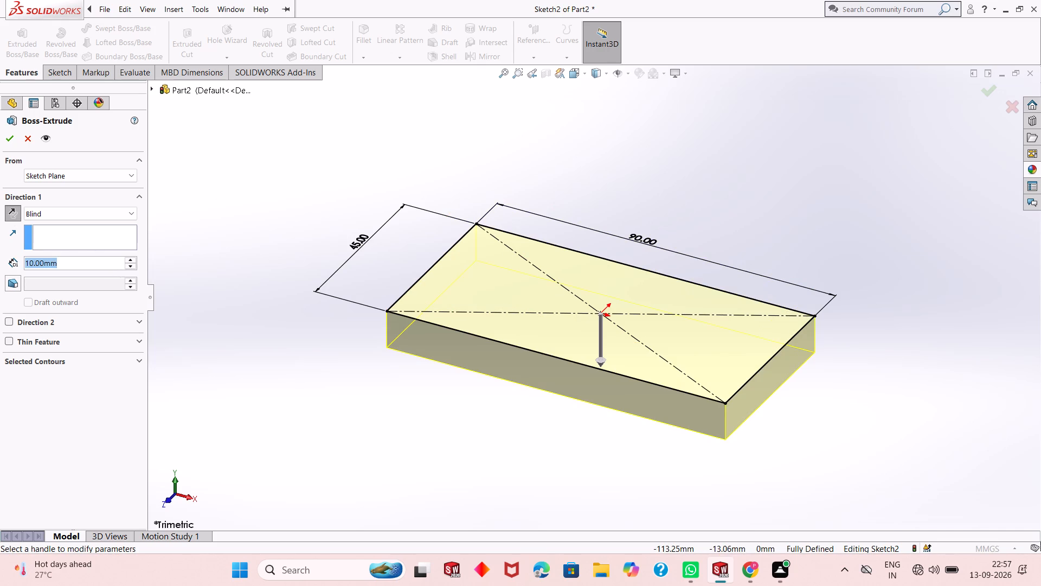
key("6")
key("0")
key("Return")
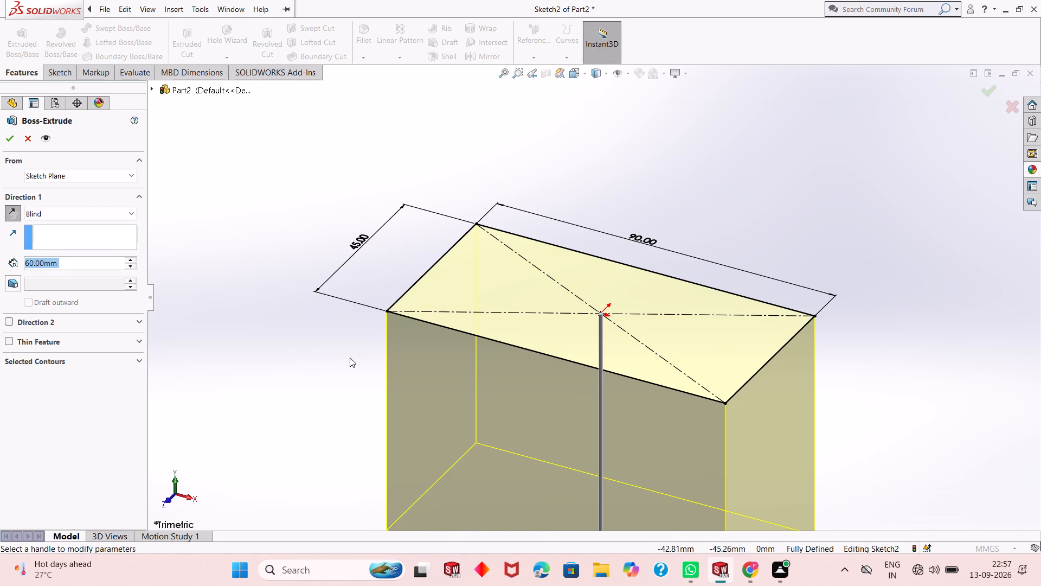
scroll(350, 358, "up", 2)
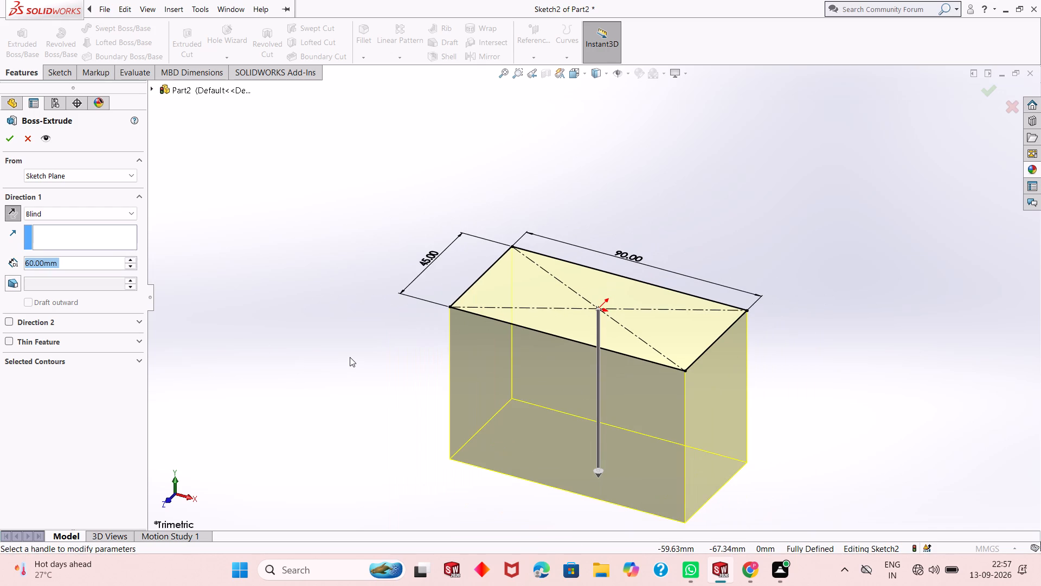
scroll(350, 357, "up", 1)
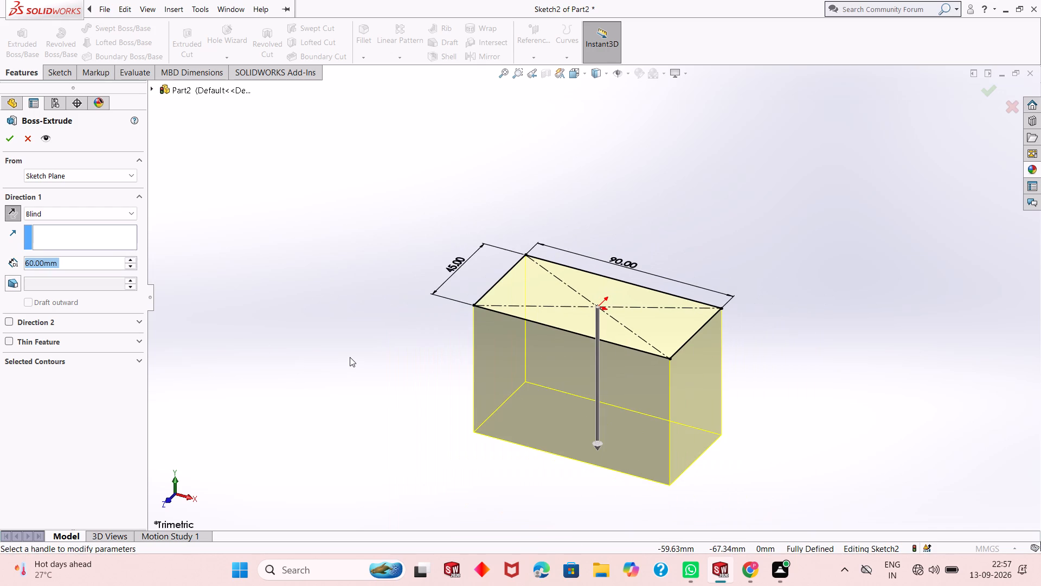
scroll(350, 357, "up", 1)
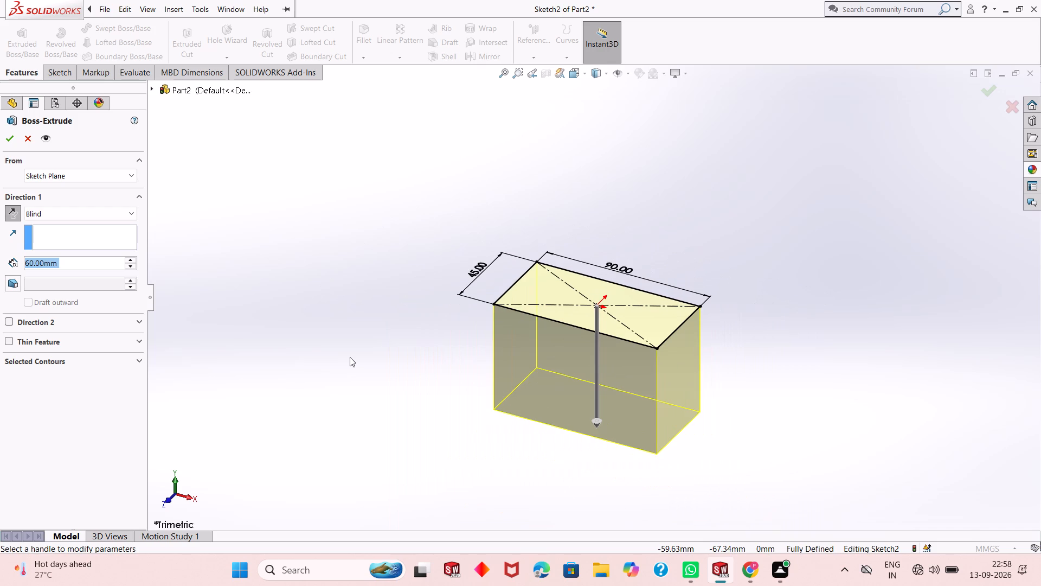
scroll(350, 357, "down", 1)
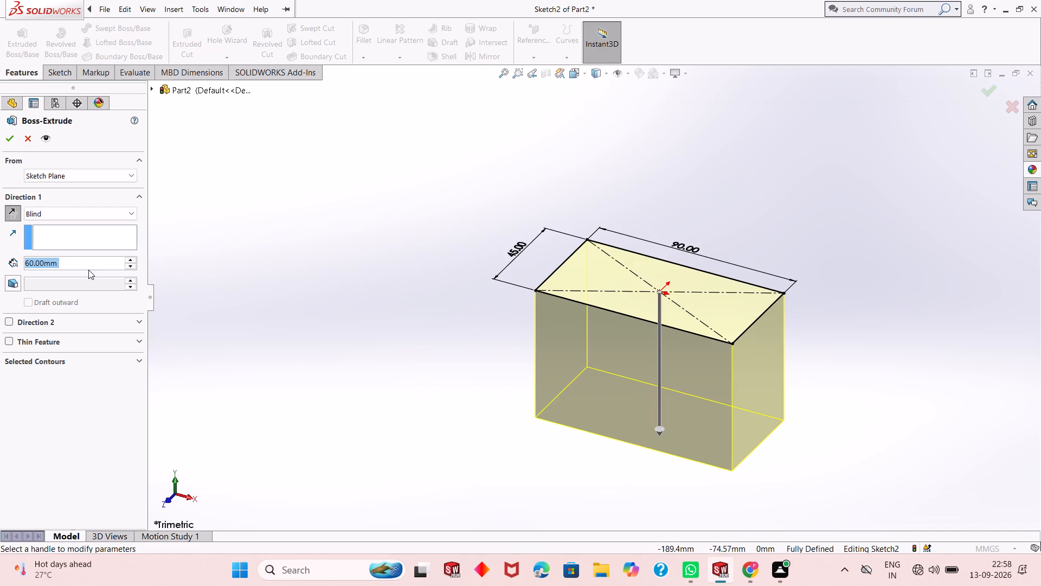
left_click(8, 141)
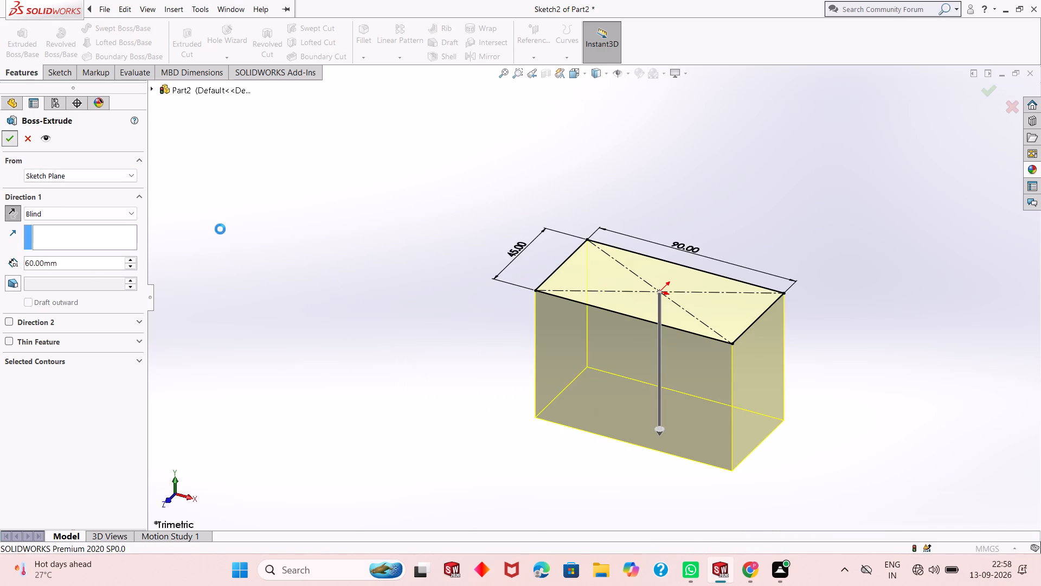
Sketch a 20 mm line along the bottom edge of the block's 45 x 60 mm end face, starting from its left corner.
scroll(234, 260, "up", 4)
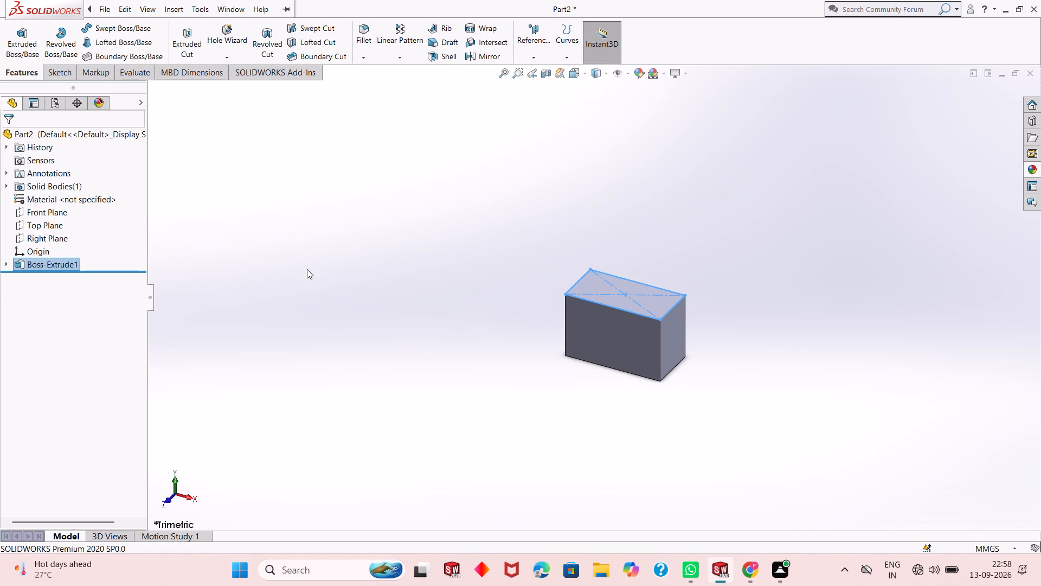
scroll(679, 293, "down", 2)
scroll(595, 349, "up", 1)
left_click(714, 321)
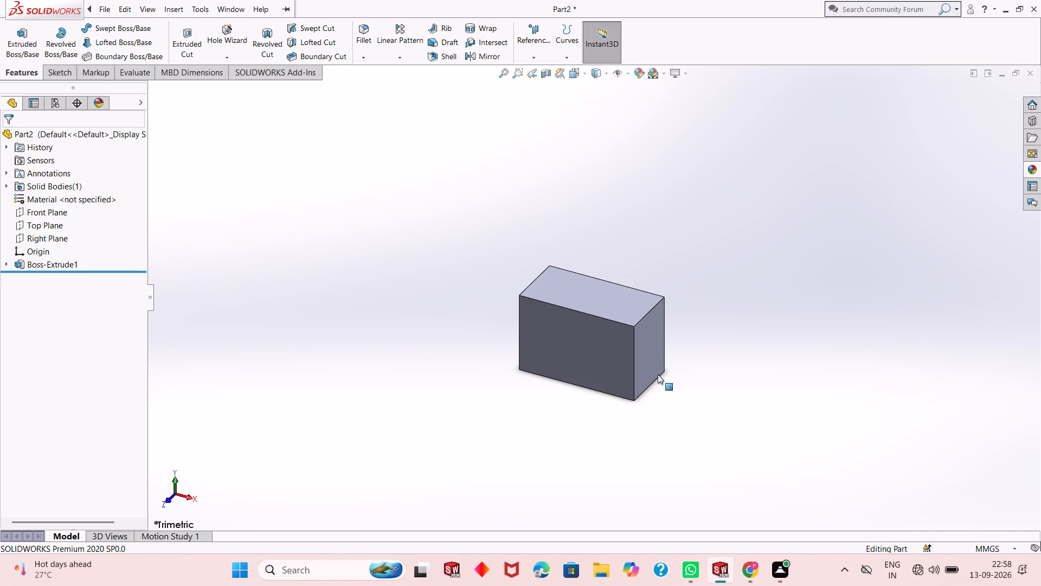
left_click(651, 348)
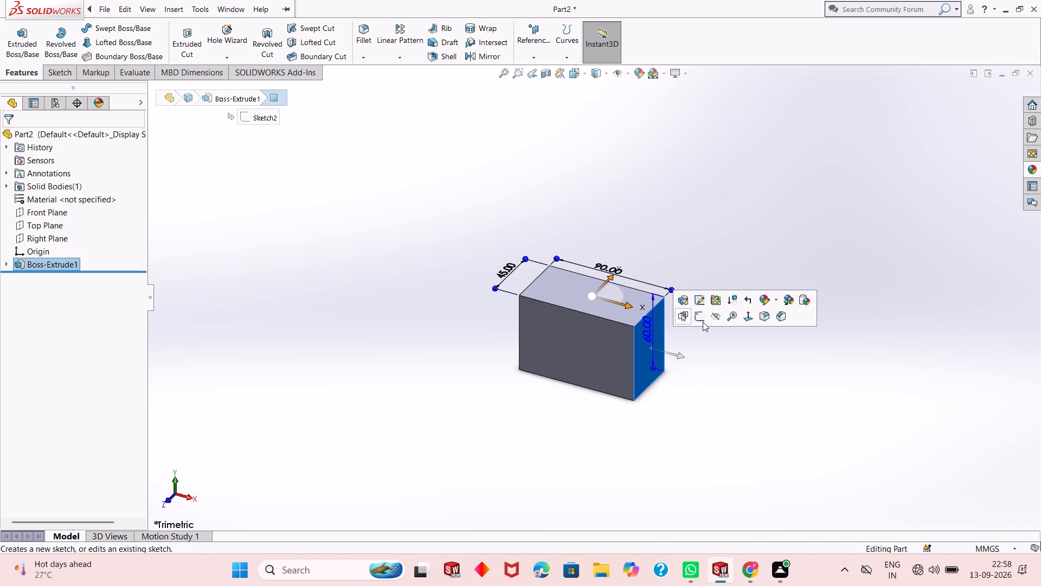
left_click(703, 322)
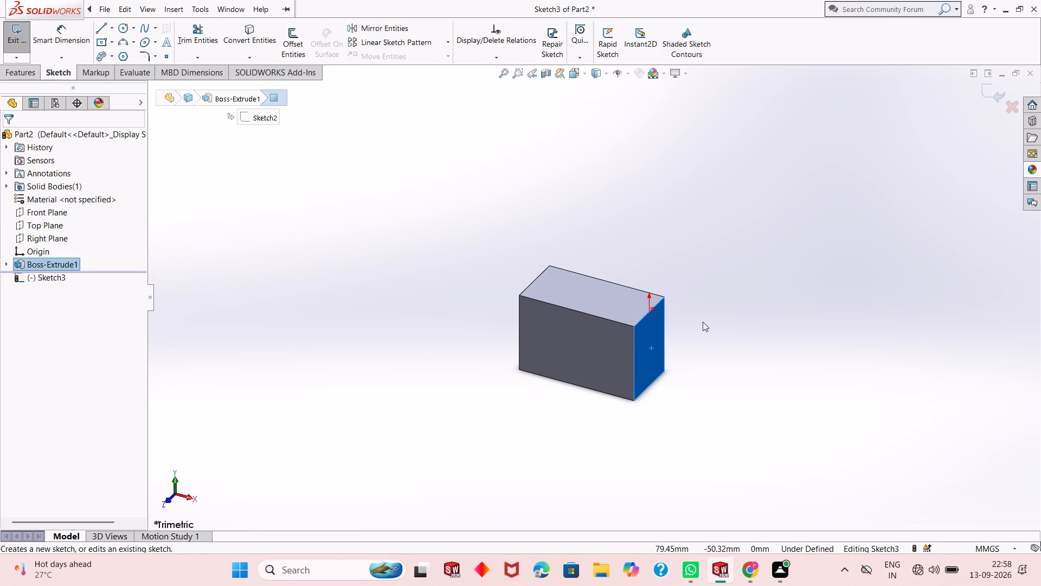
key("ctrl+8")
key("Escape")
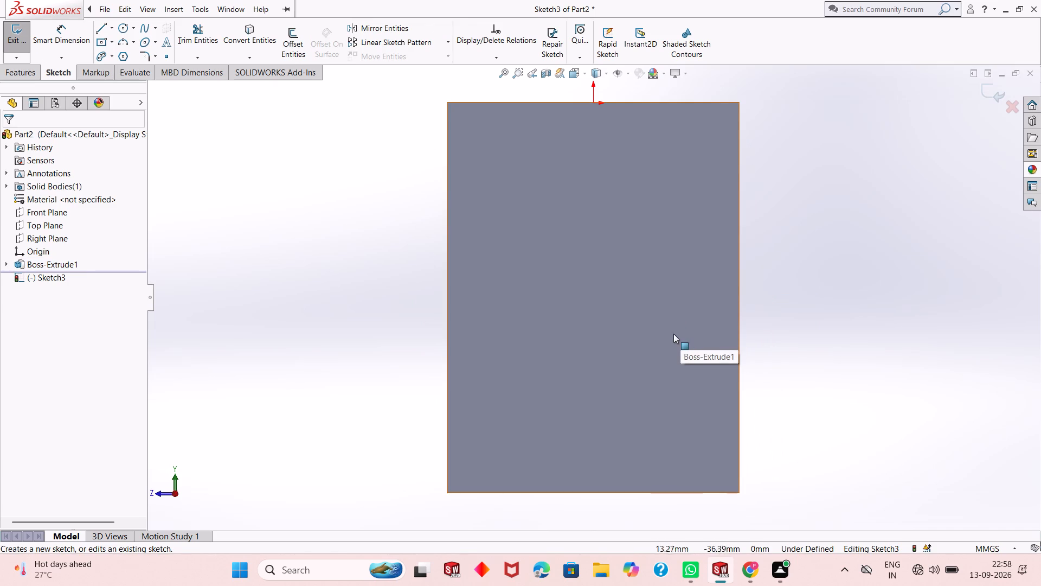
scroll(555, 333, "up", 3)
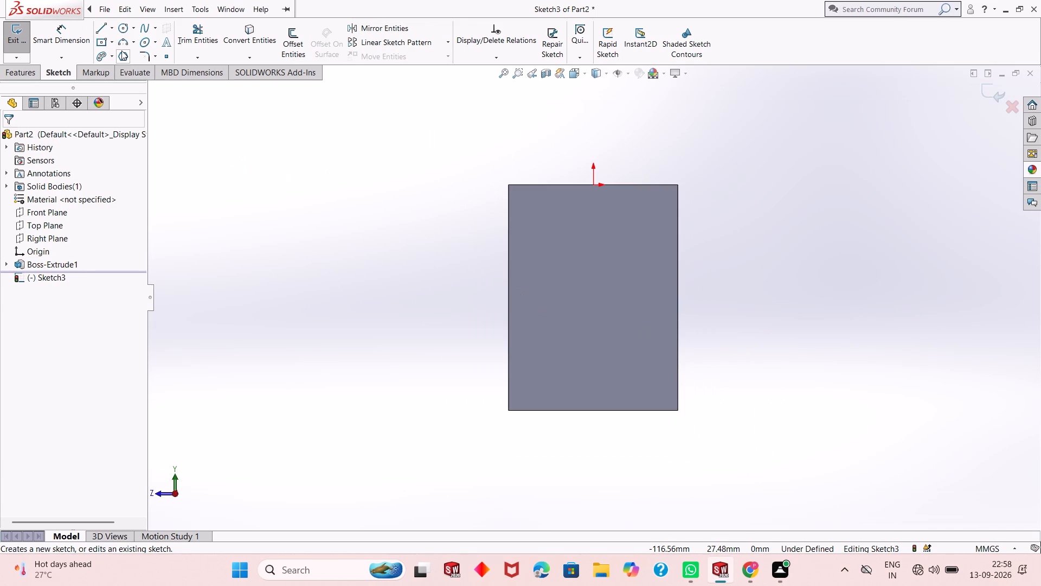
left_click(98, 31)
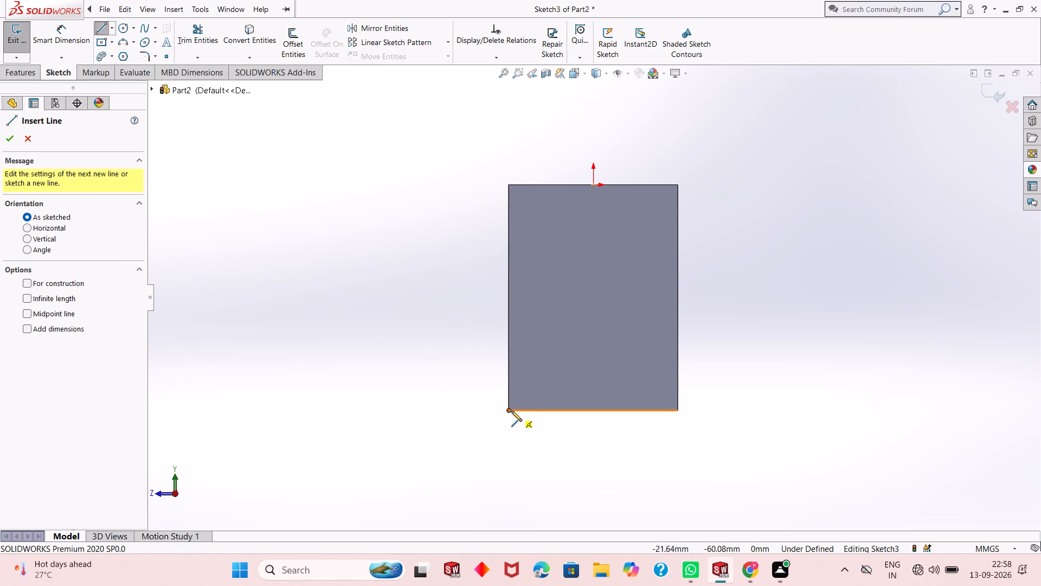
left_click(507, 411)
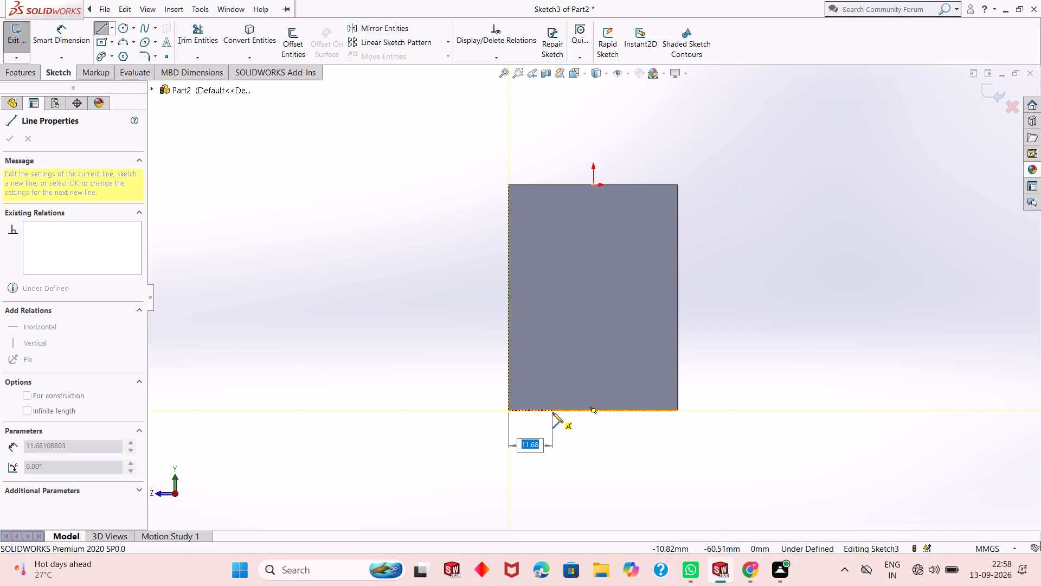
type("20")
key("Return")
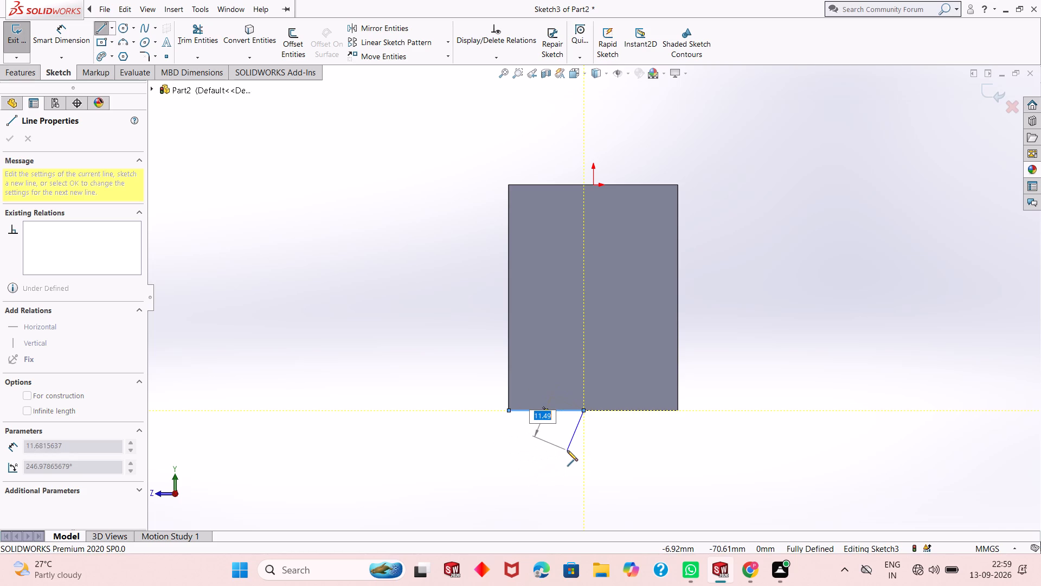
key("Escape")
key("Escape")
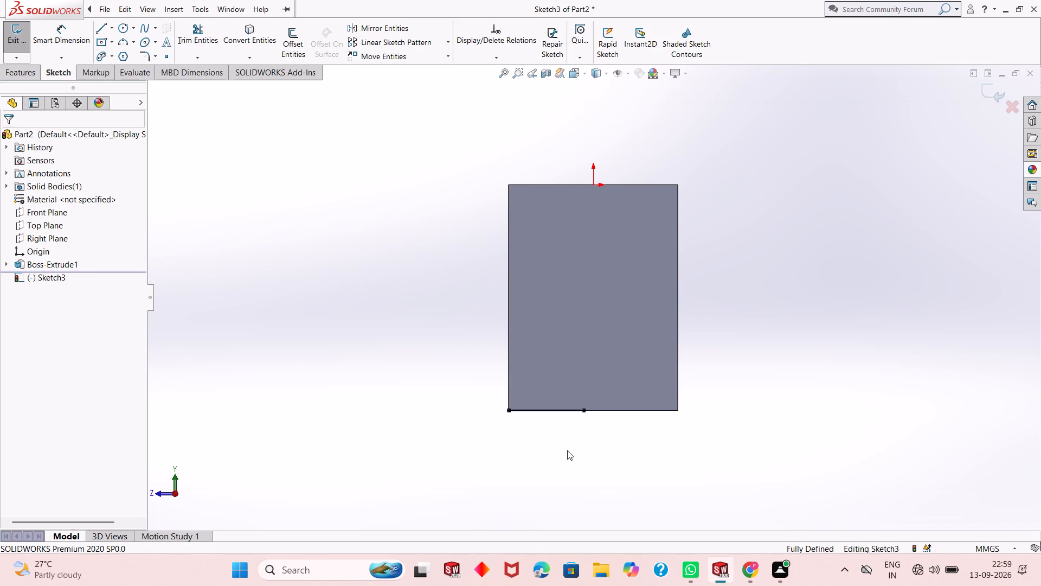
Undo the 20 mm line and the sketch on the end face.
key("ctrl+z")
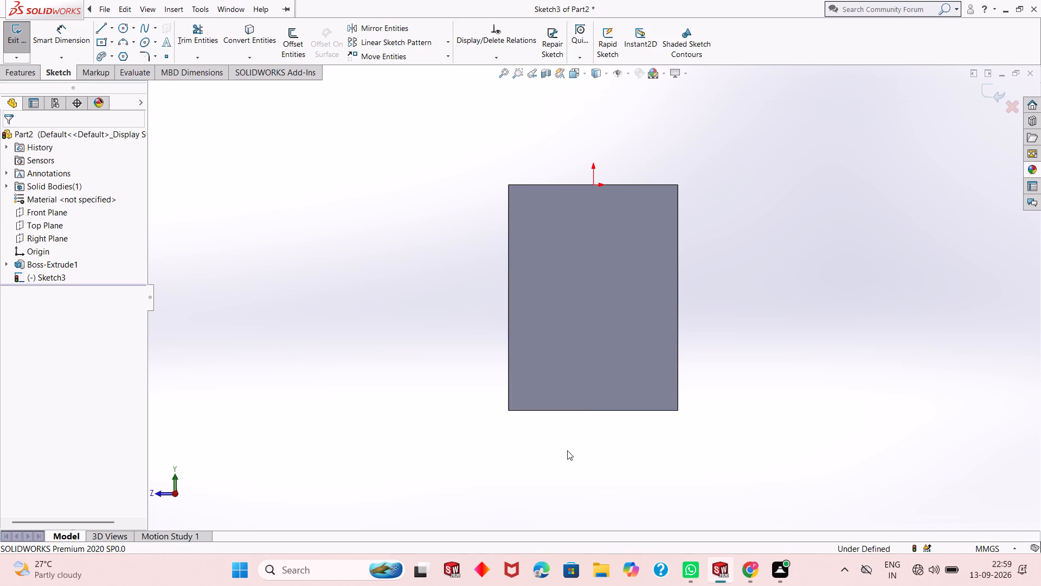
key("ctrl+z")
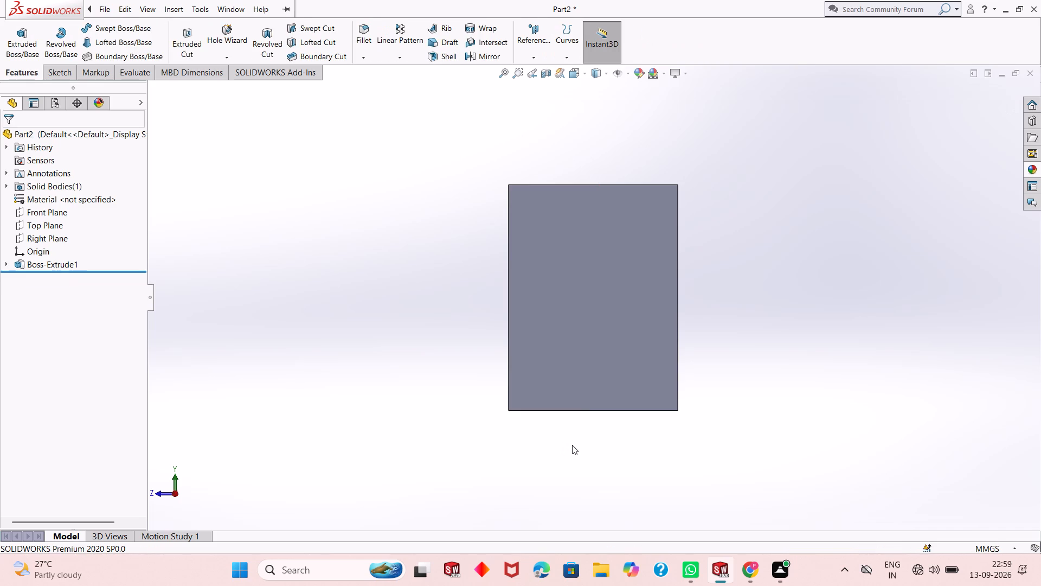
Start a new sketch on the block's 90 x 60 mm front face and view it face-on.
middle_click_drag(572, 445, 618, 508)
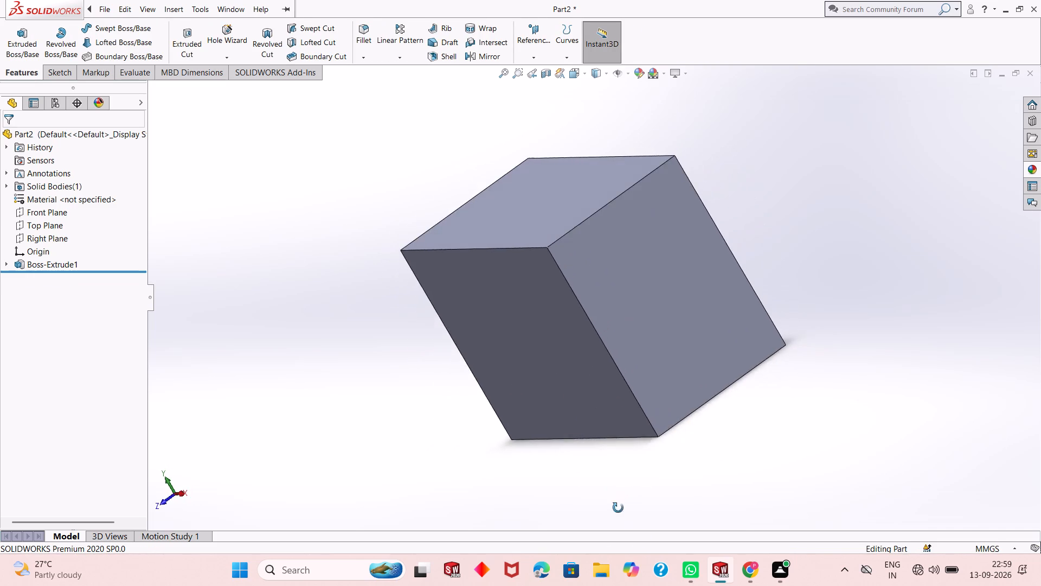
middle_click_drag(618, 508, 644, 538)
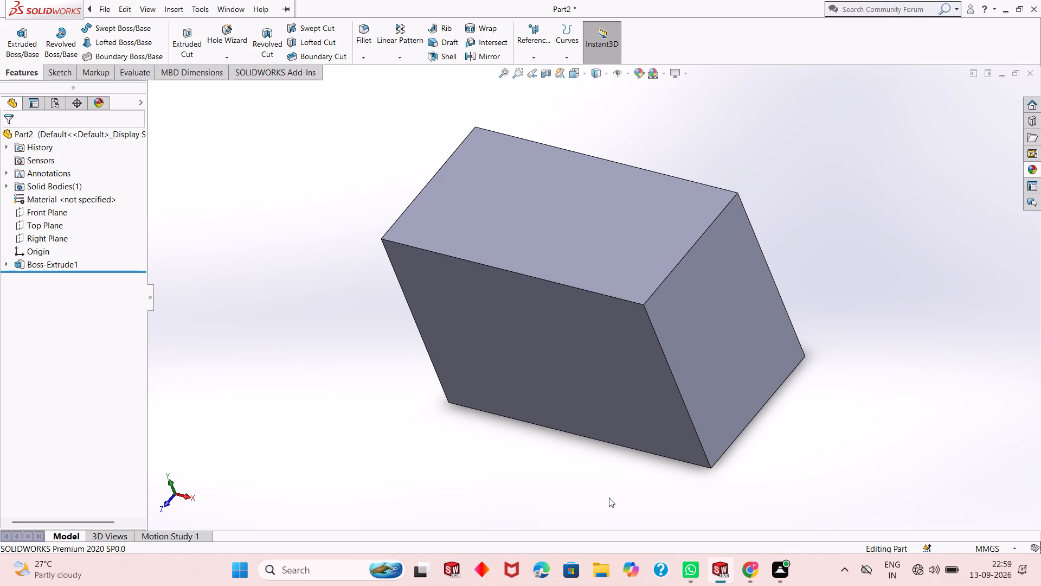
key("ctrl+8")
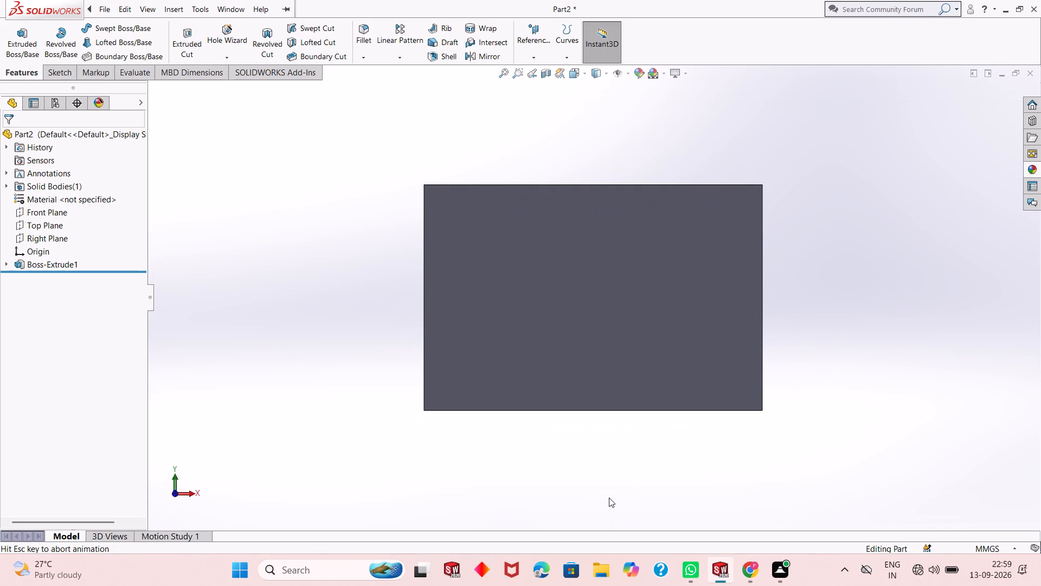
scroll(592, 363, "up", 3)
middle_click_drag(644, 327, 582, 365)
scroll(595, 269, "down", 2)
scroll(595, 269, "up", 3)
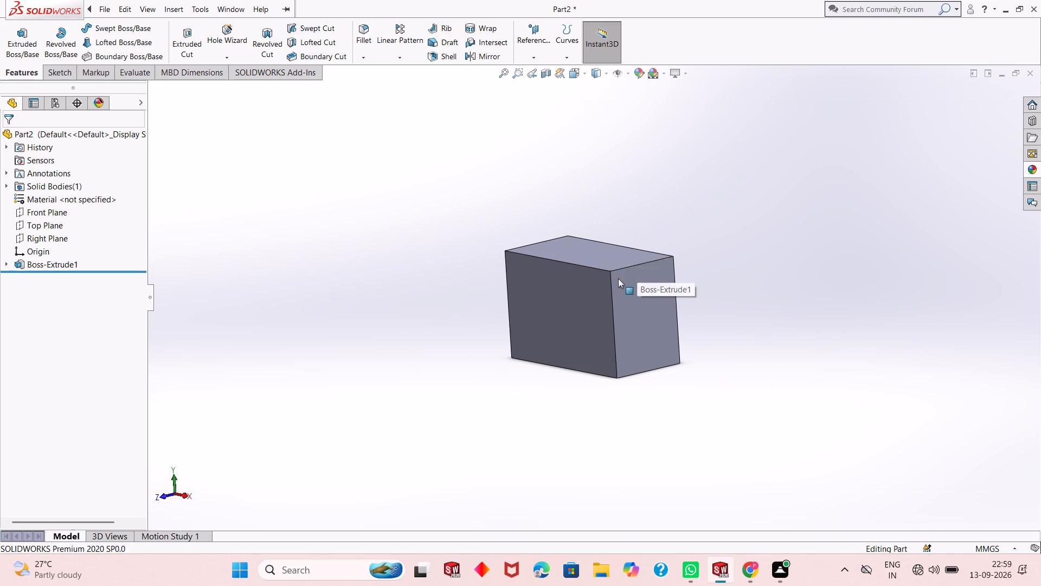
left_click(577, 310)
left_click(629, 279)
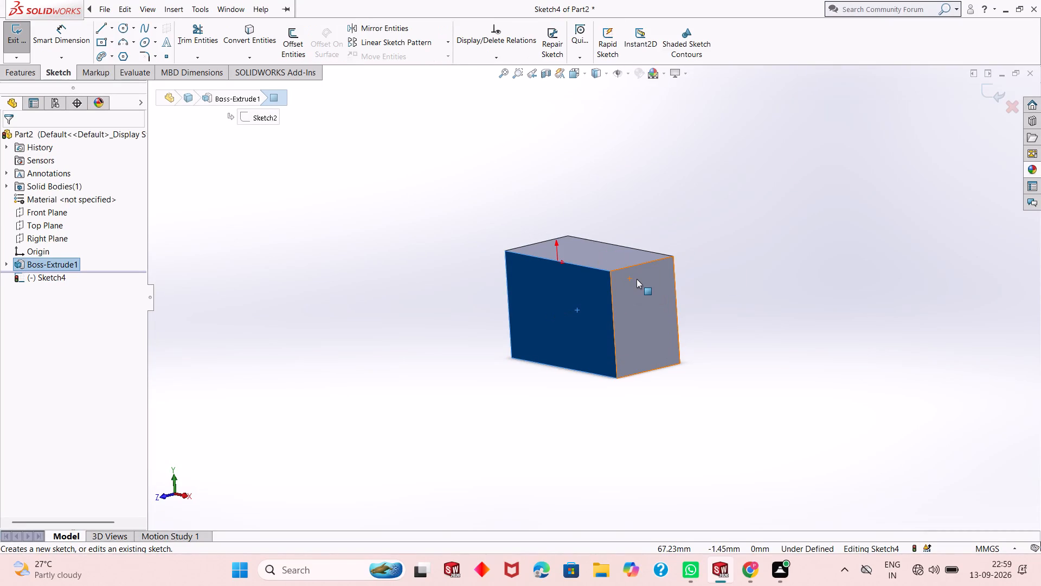
key("ctrl+8")
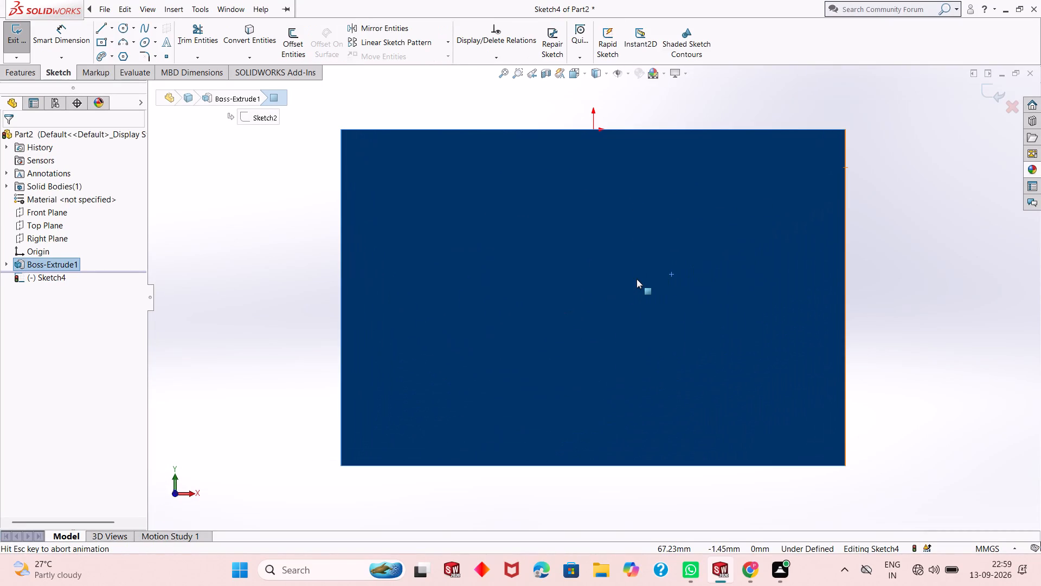
scroll(538, 319, "up", 3)
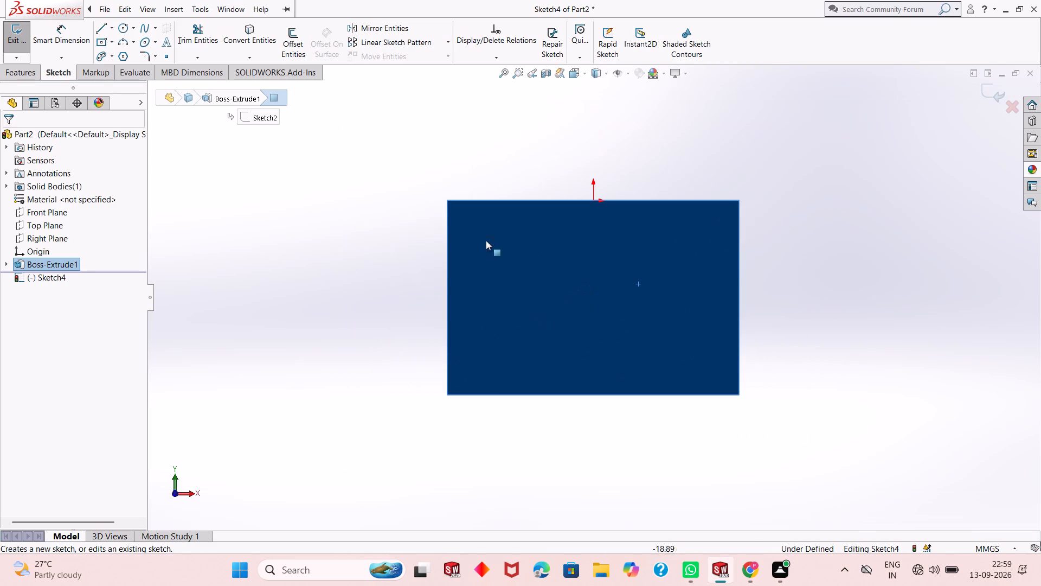
left_click(488, 151)
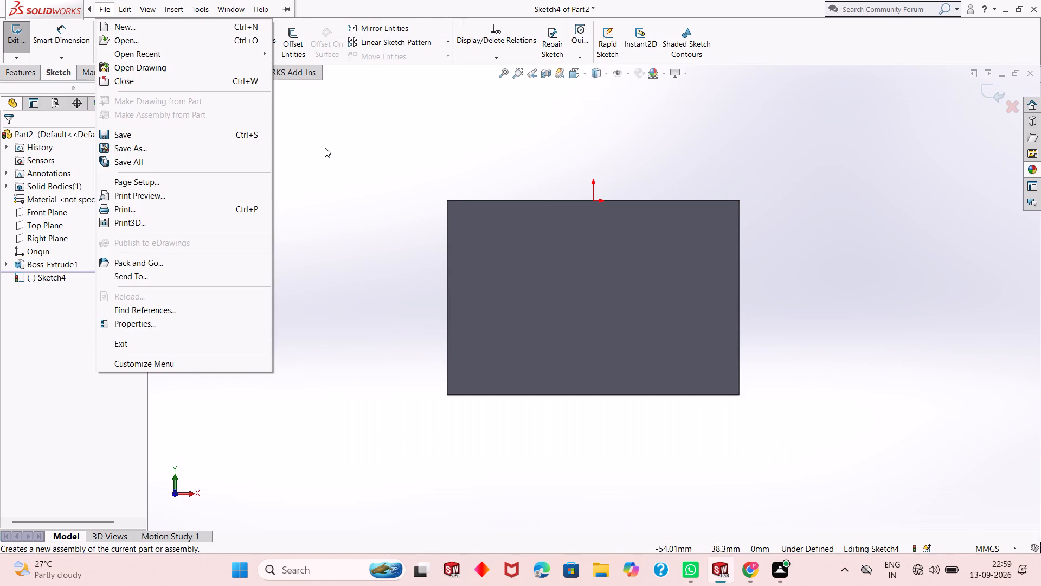
left_click(325, 148)
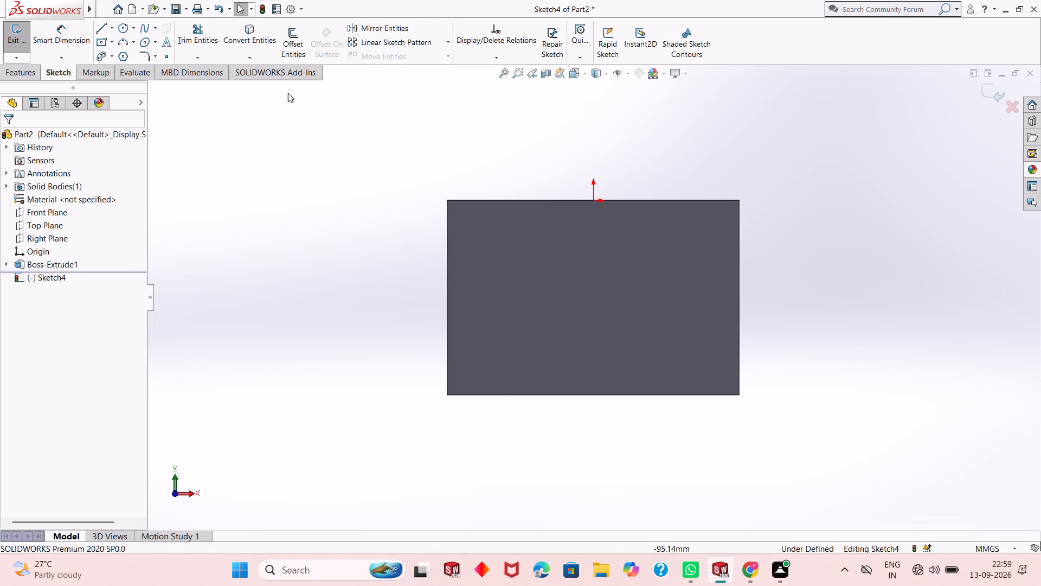
Trace the front face's left, bottom and right edges with connected lines, from its upper-left corner to its upper-right corner.
left_click(102, 27)
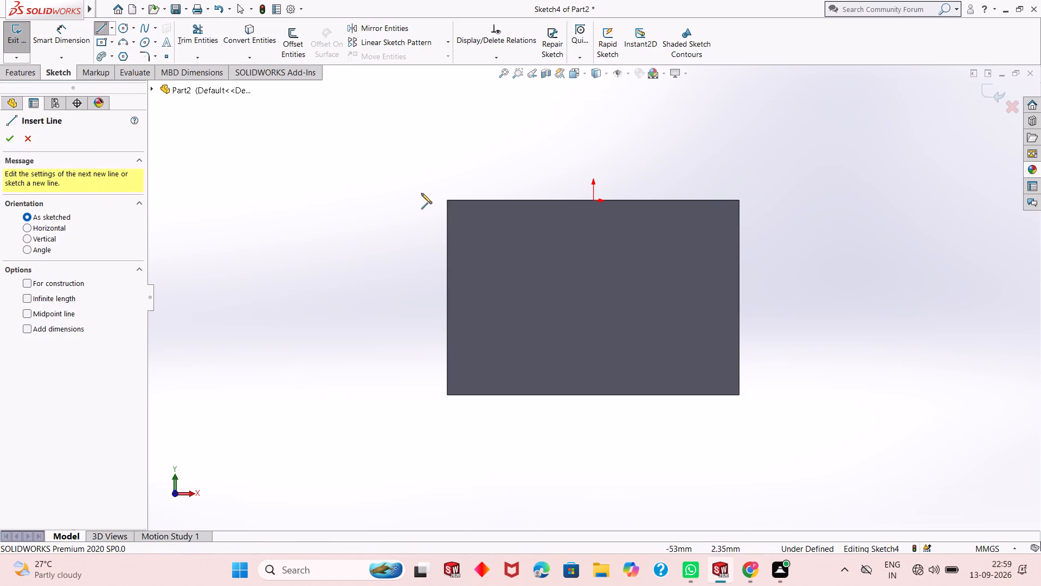
left_click(448, 201)
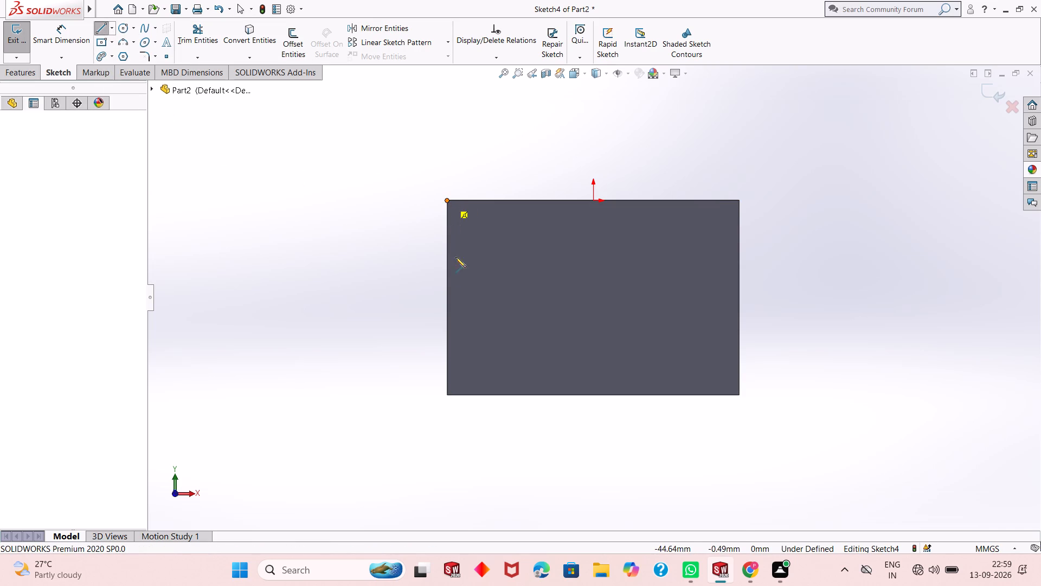
left_click(448, 394)
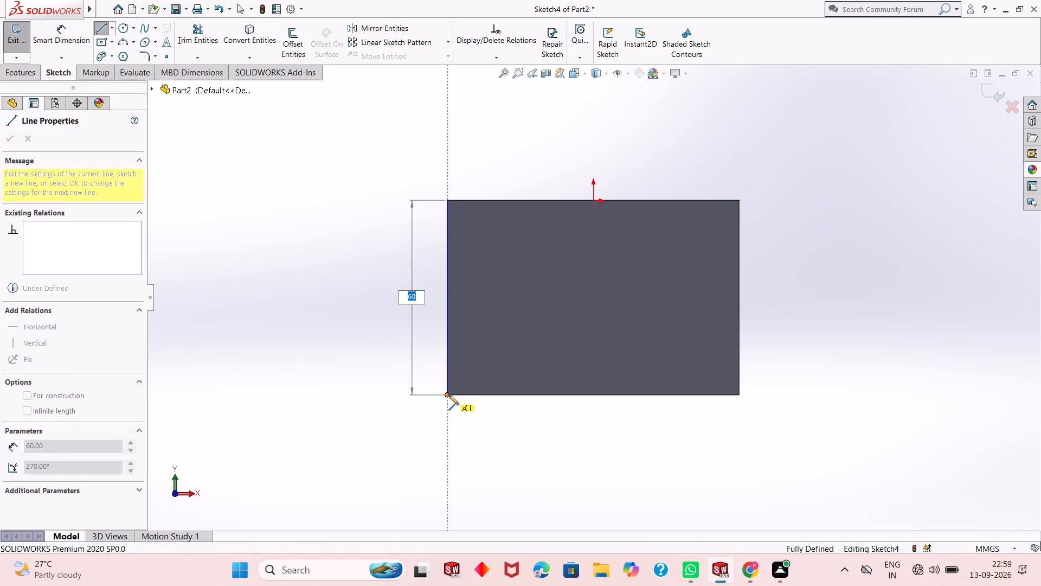
left_click(738, 395)
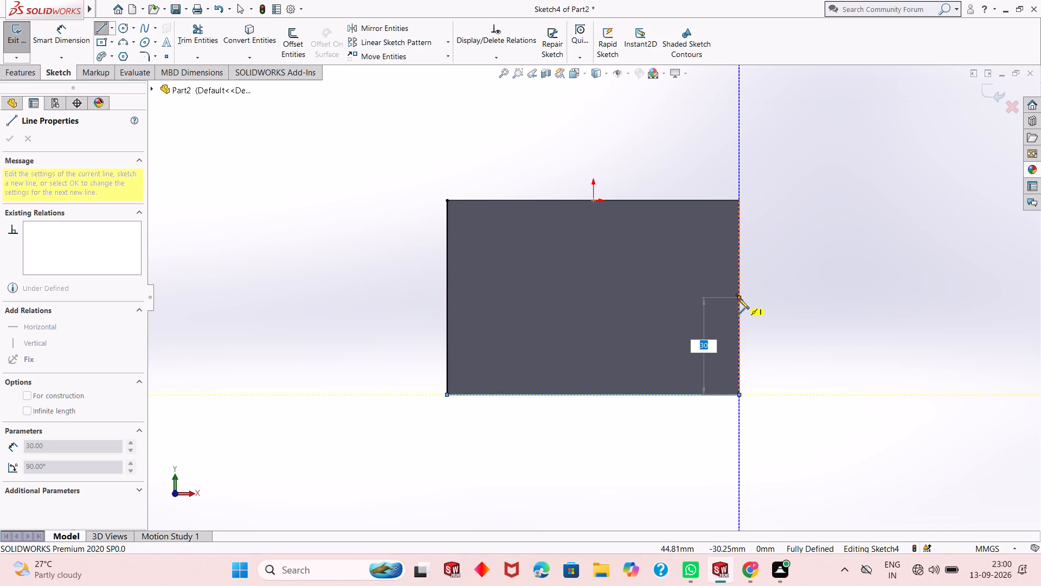
left_click(738, 200)
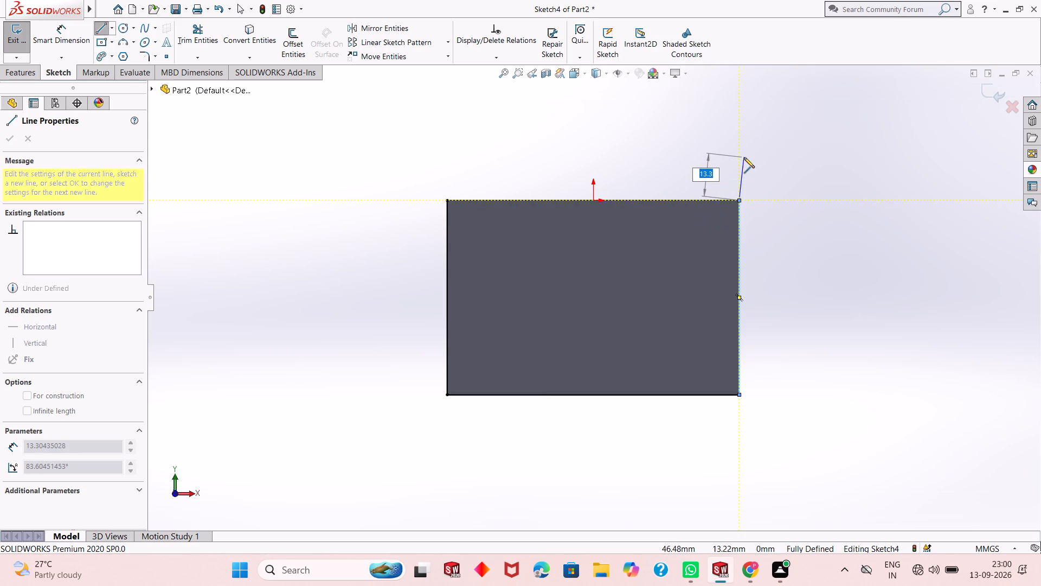
key("Escape")
Close the profile above the block with a 40 mm vertical line from the upper-left corner, a 45 mm horizontal line and a slope to the upper-right corner.
key("l")
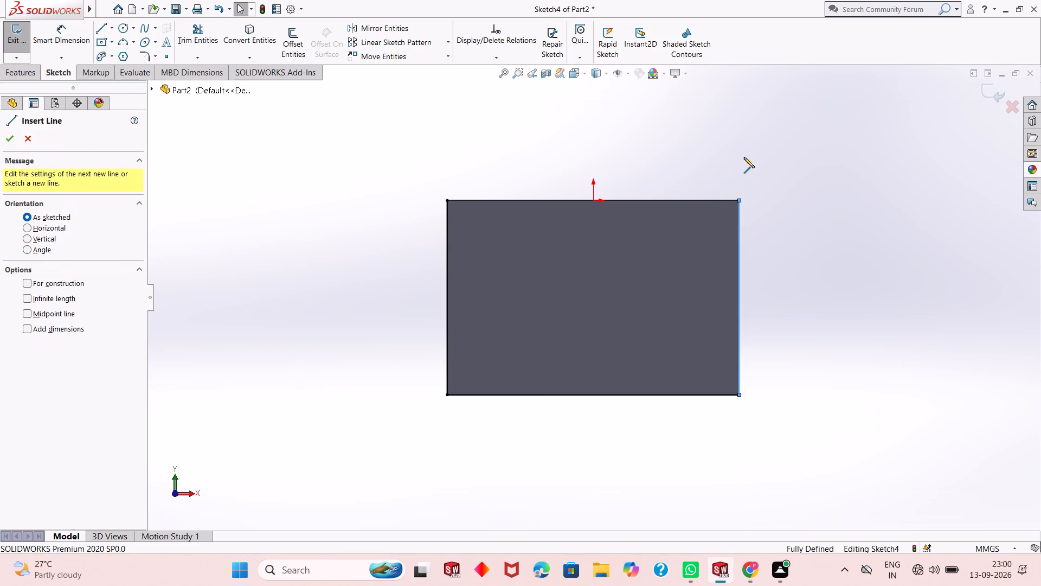
left_click(446, 199)
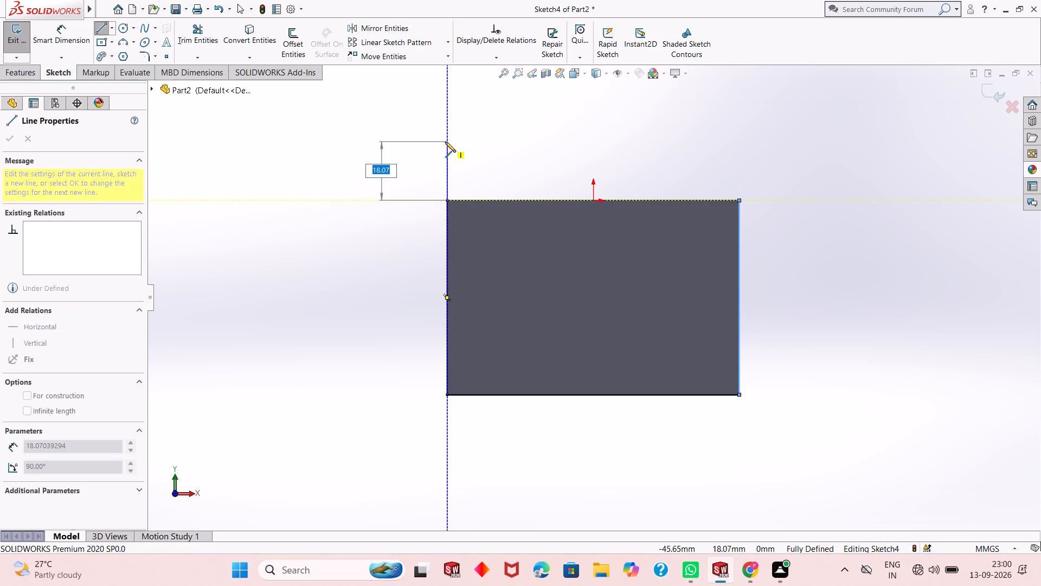
type("40")
key("Return")
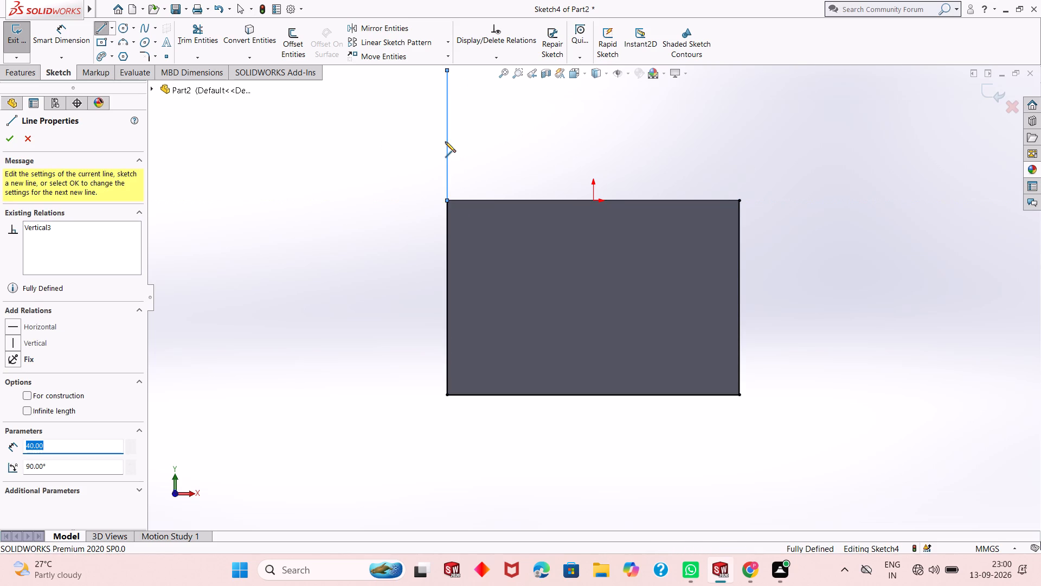
scroll(445, 142, "up", 3)
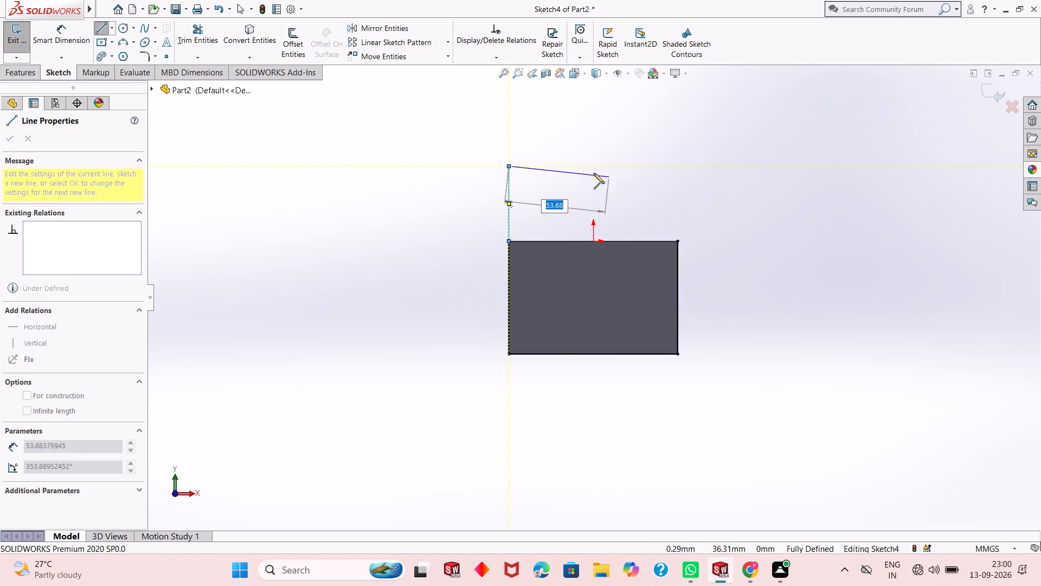
scroll(594, 162, "down", 1)
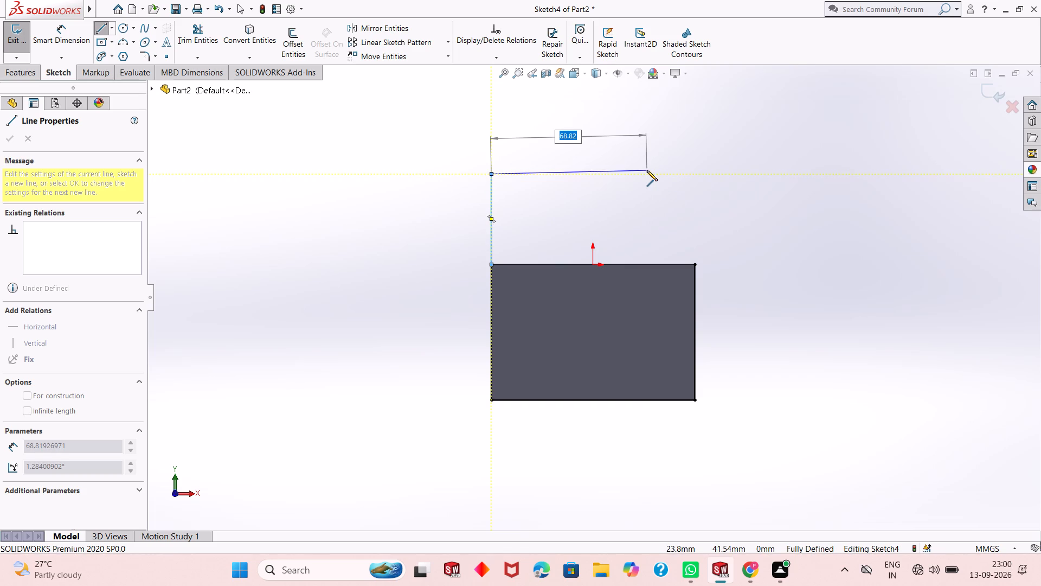
type("45")
key("Return")
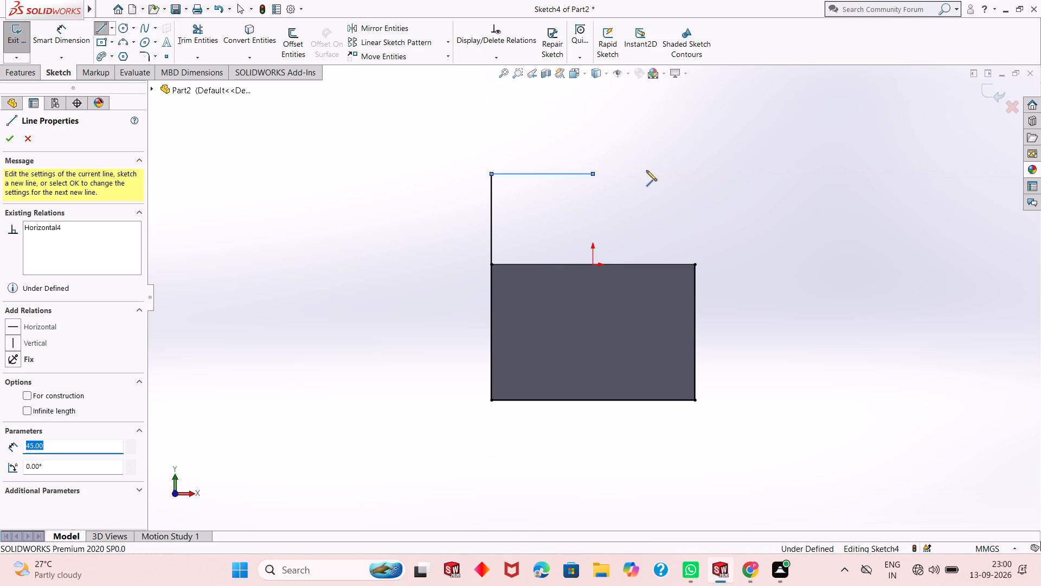
left_click(695, 264)
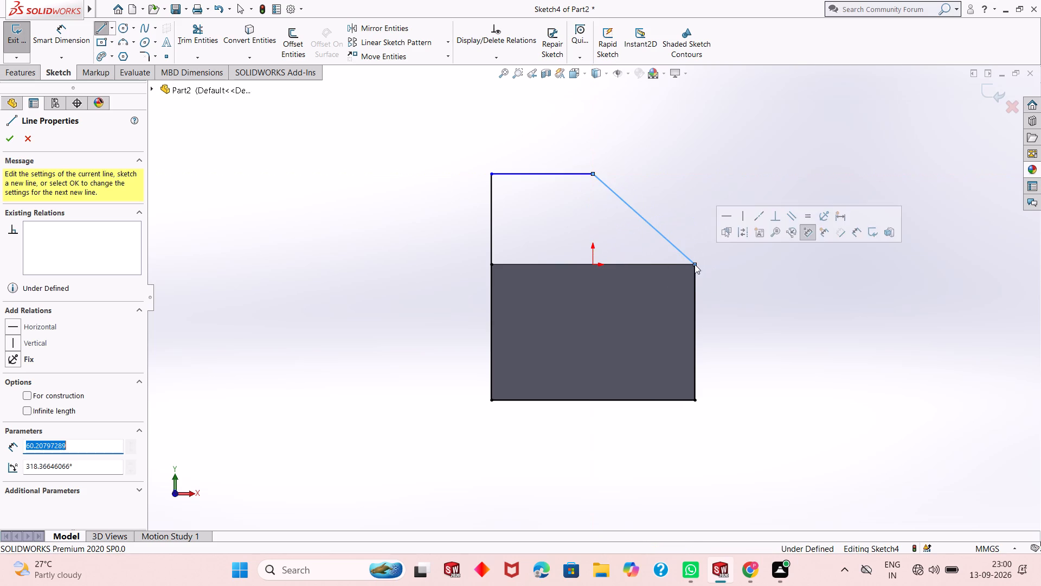
right_click(695, 264)
left_click(705, 271)
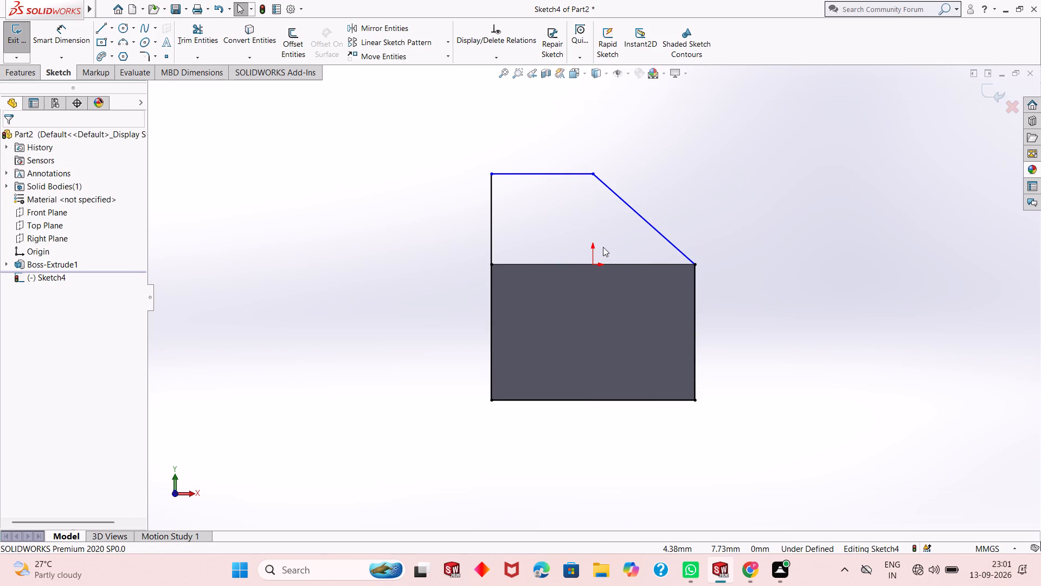
scroll(593, 174, "down", 1)
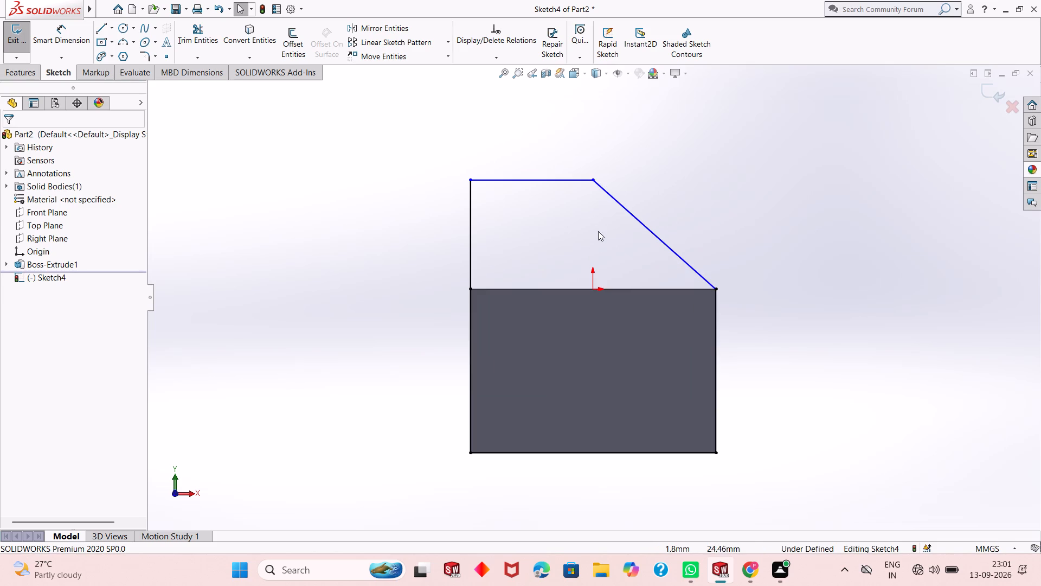
Draw a circle about 17 mm in diameter inside the sloped-top part of the profile, above the block.
scroll(597, 235, "up", 1)
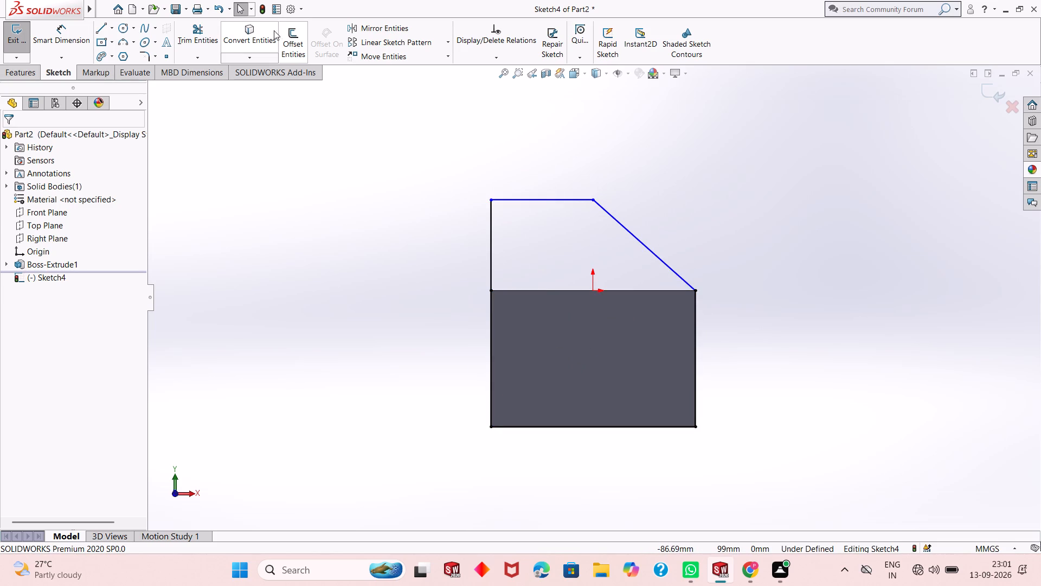
left_click(127, 29)
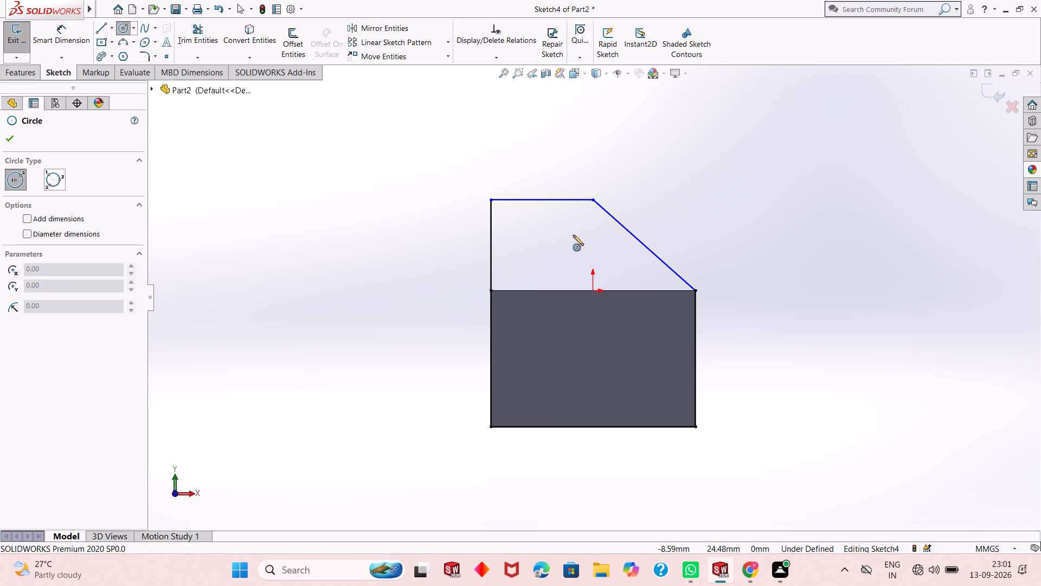
left_click(573, 235)
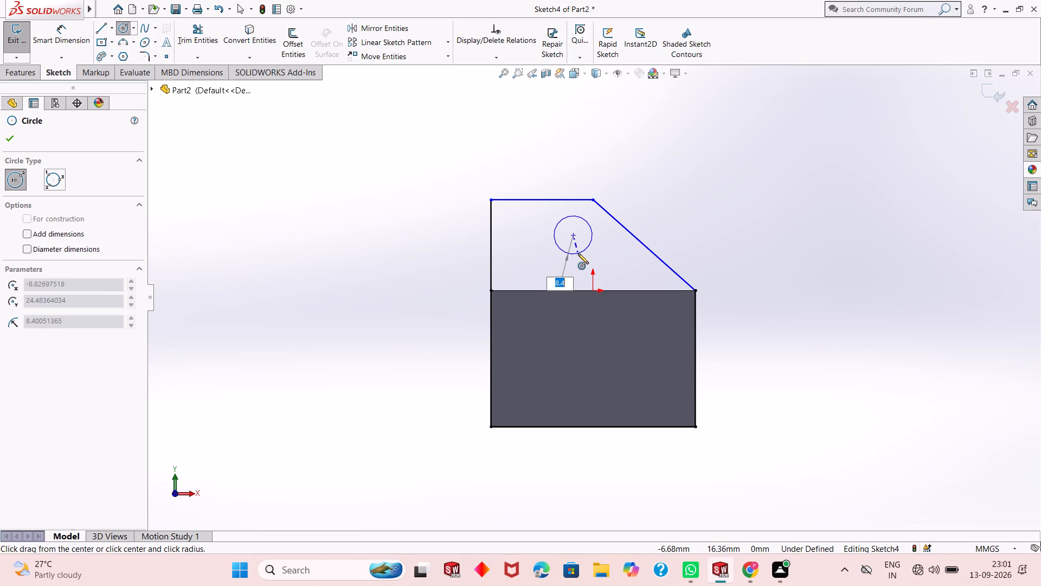
left_click(578, 254)
right_click(578, 254)
left_click(590, 261)
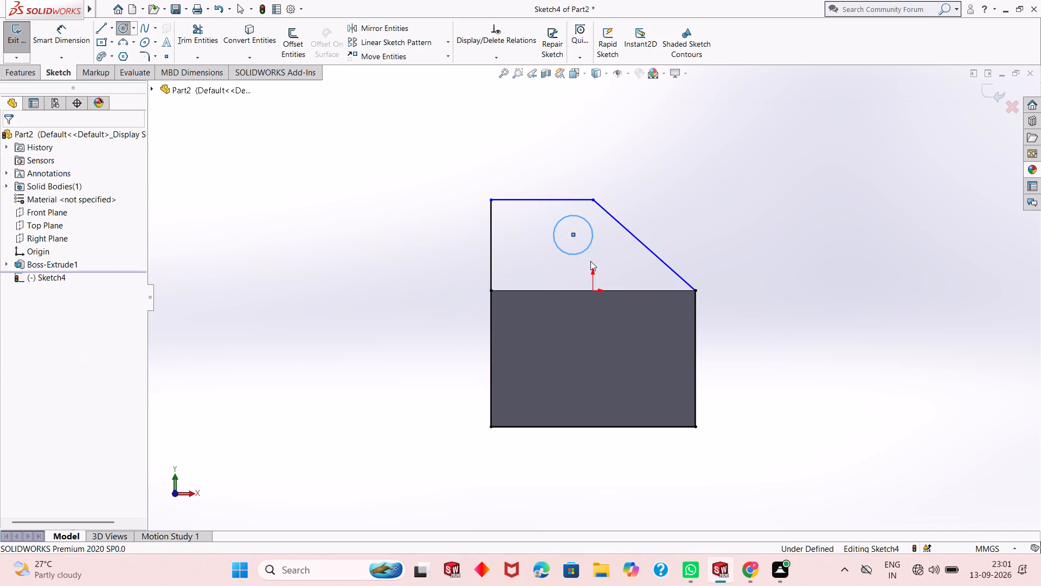
Dimension the circle's diameter as 20 mm.
left_click(56, 30)
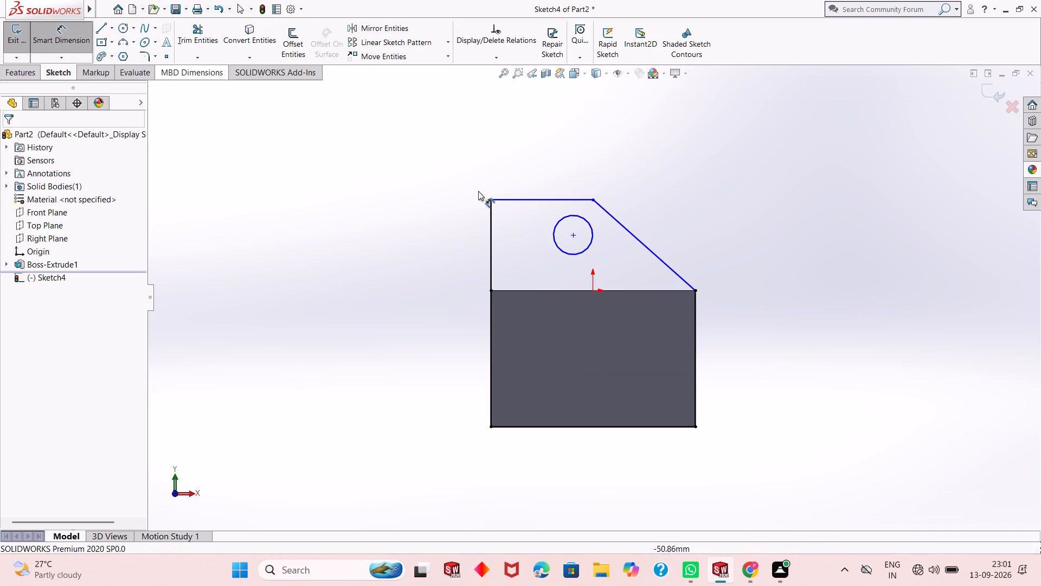
left_click(556, 239)
left_click(434, 278)
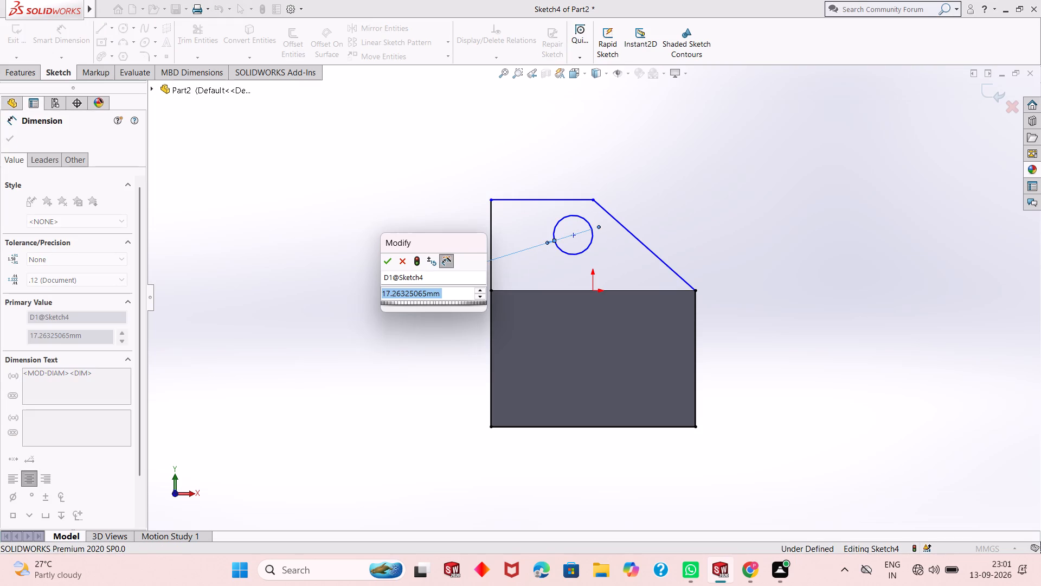
type("20")
key("Return")
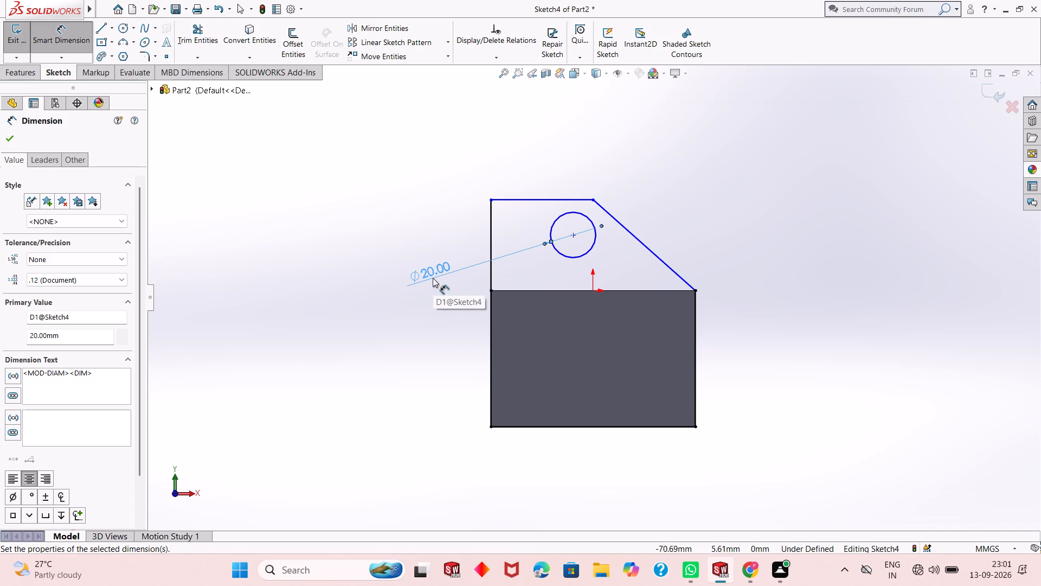
key("Escape")
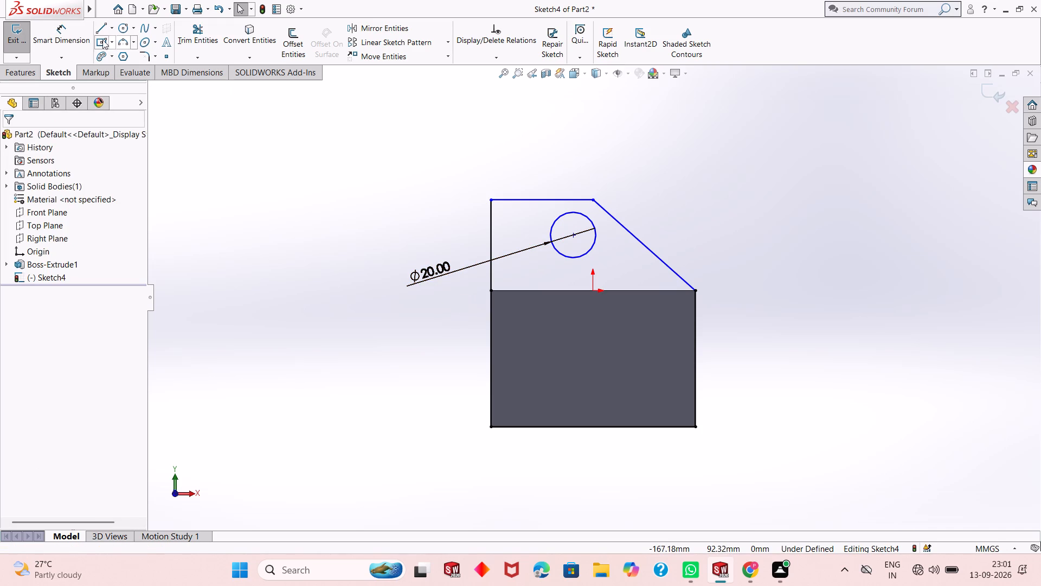
Dimension the vertical distance from the circle's centre to the profile's top line as 15 mm.
left_click(72, 34)
left_click(571, 235)
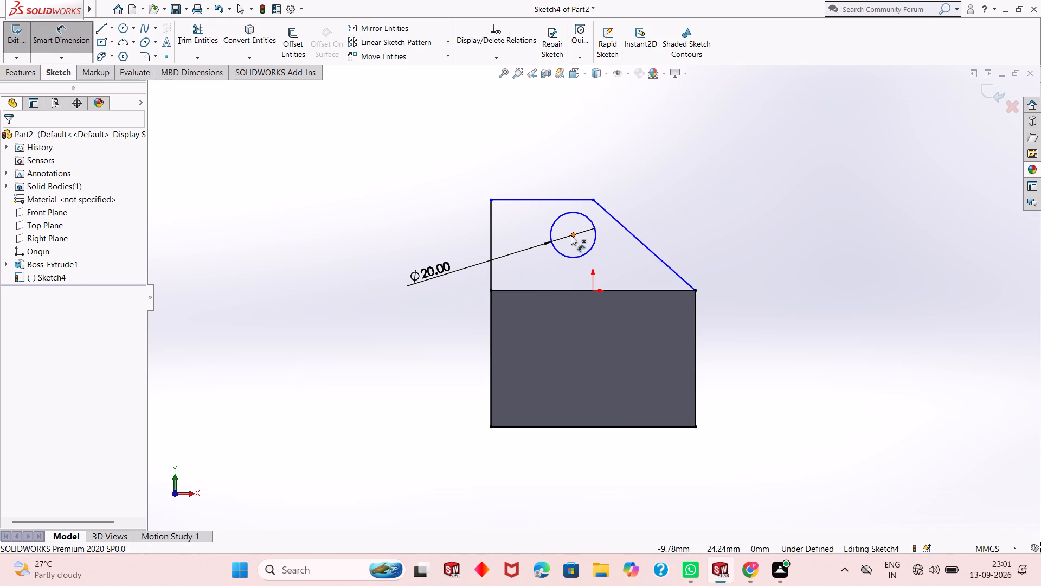
left_click(564, 199)
left_click(357, 188)
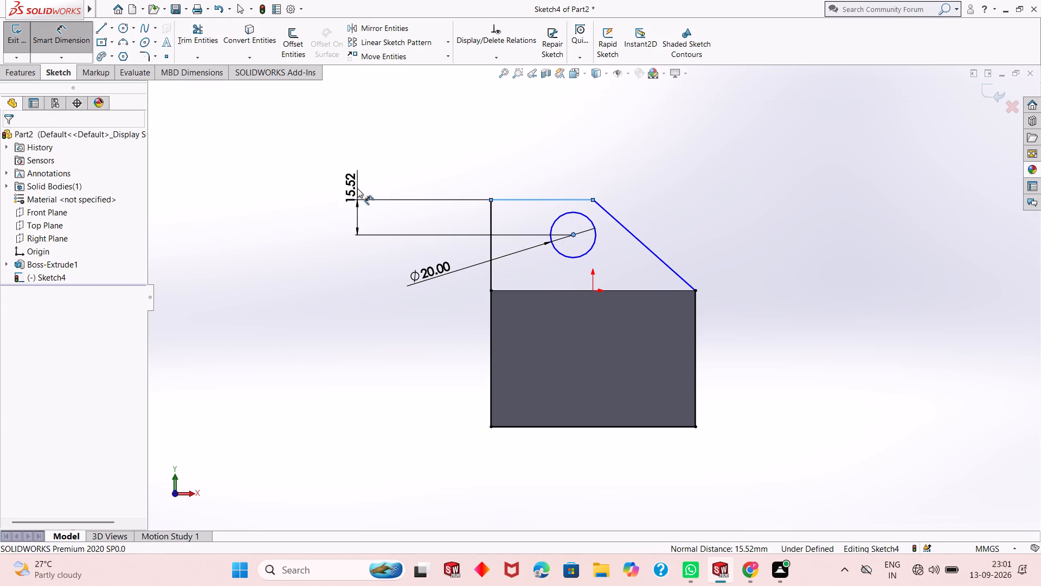
type("15")
key("Return")
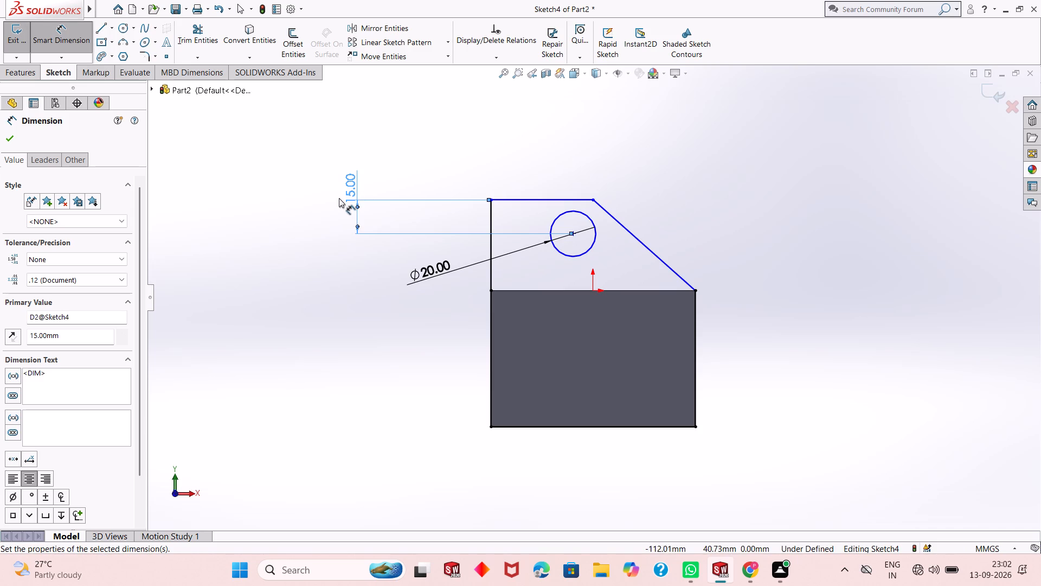
Dimension the horizontal distance between the circle's centre and the origin as 8 mm.
left_click(573, 232)
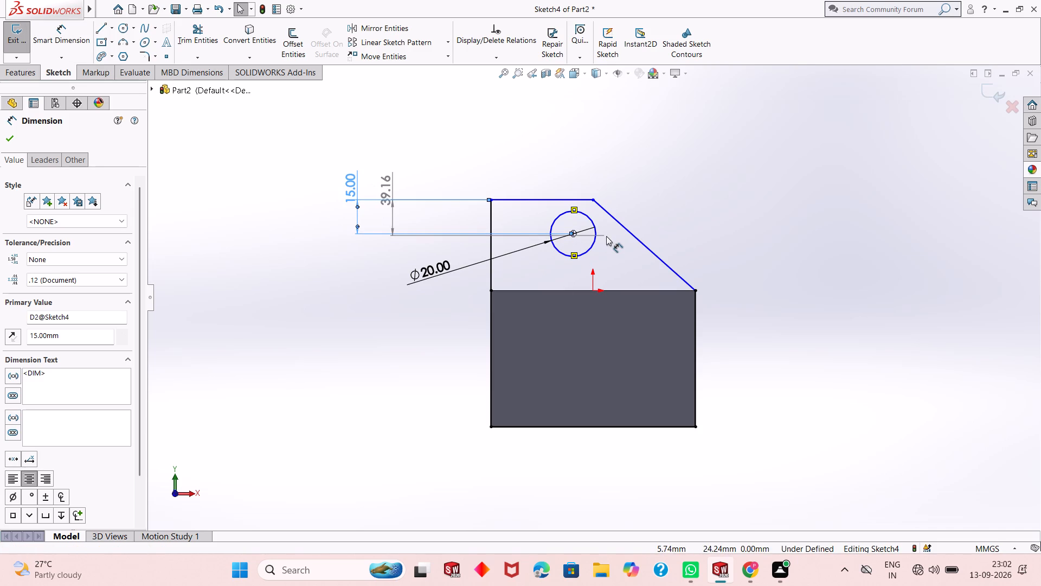
key("Escape")
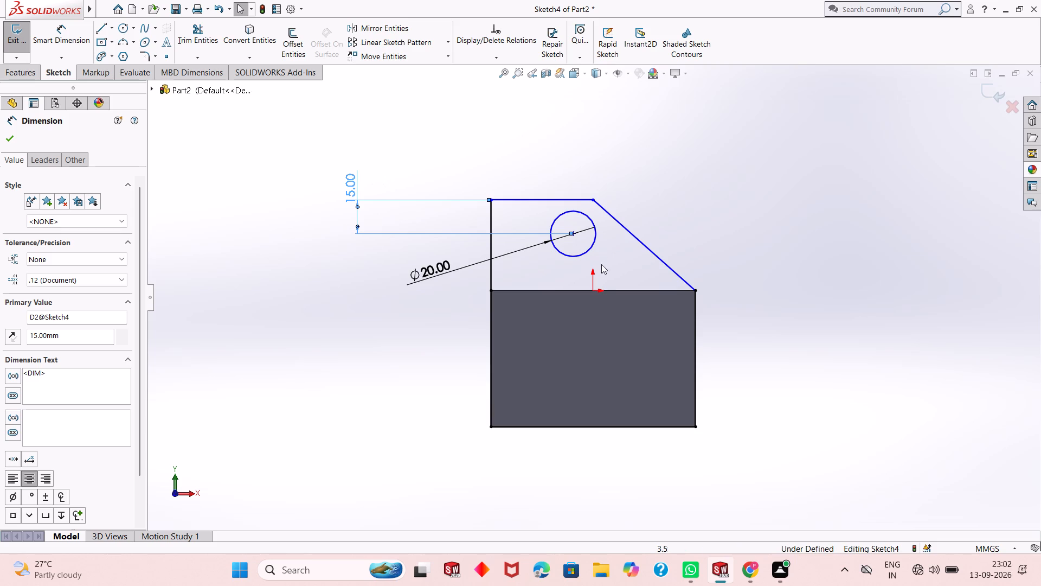
left_click(591, 293)
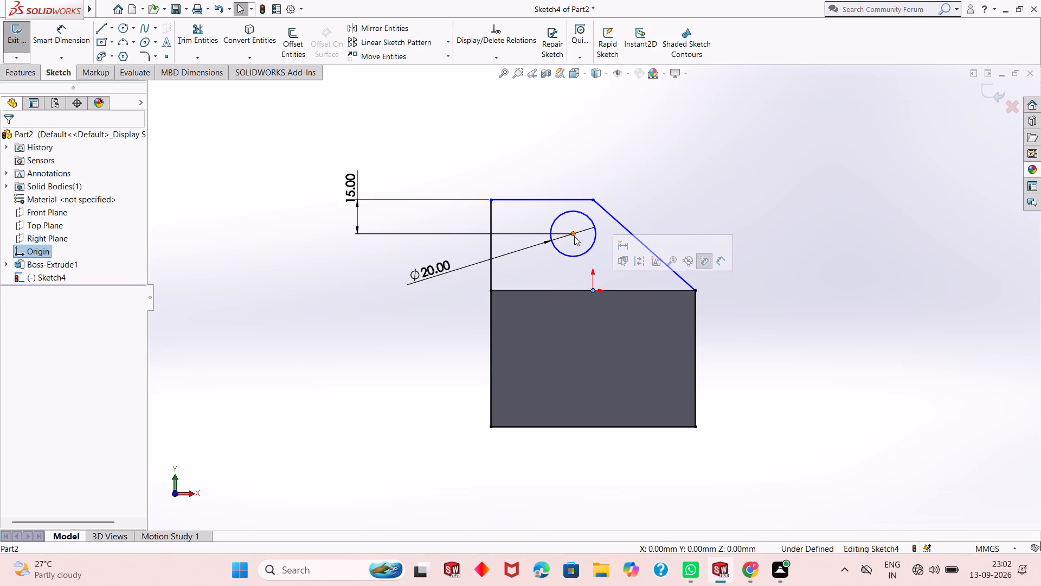
left_click(67, 33)
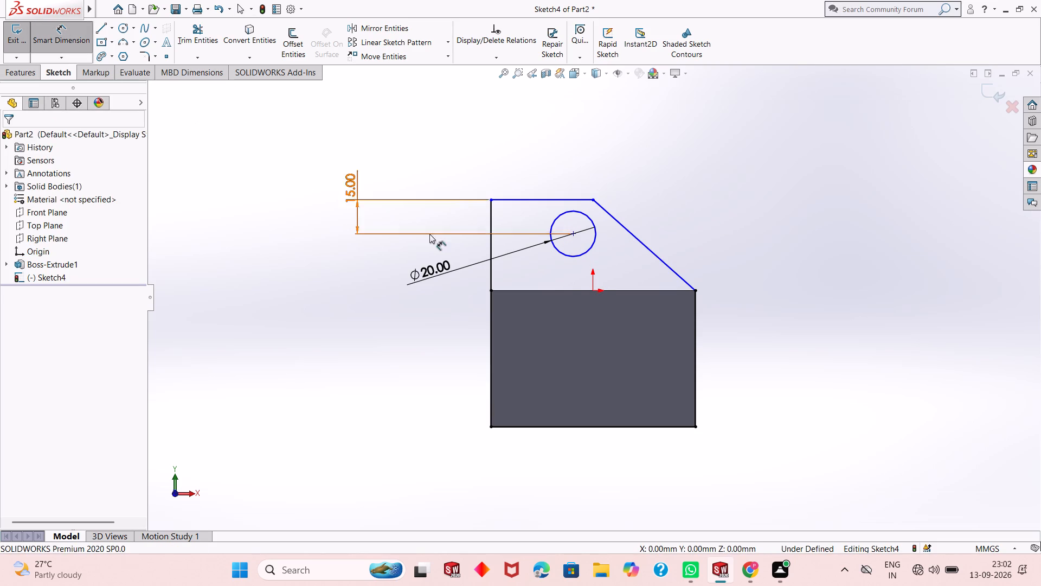
left_click(573, 233)
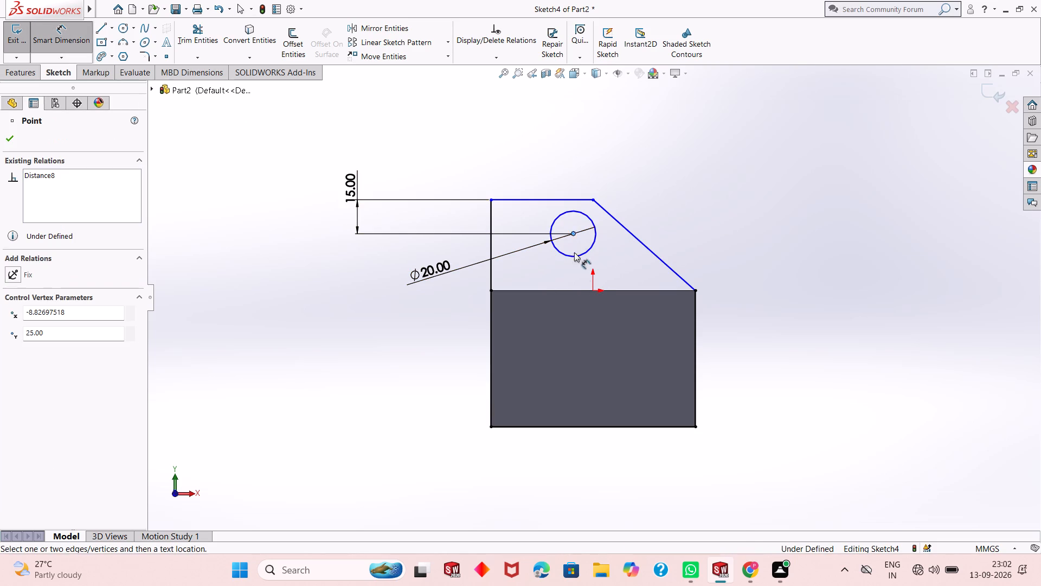
left_click(592, 290)
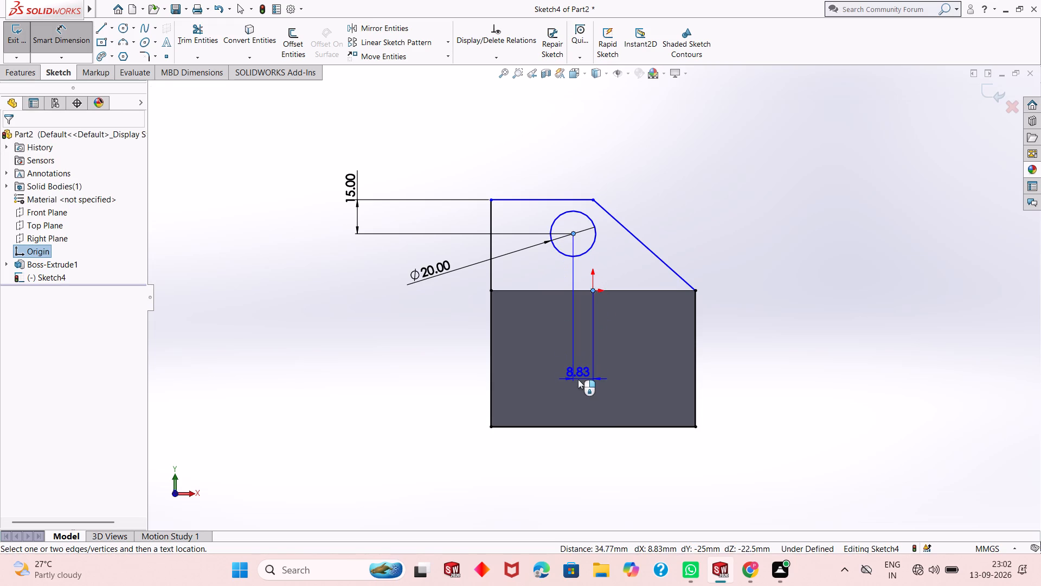
left_click(578, 379)
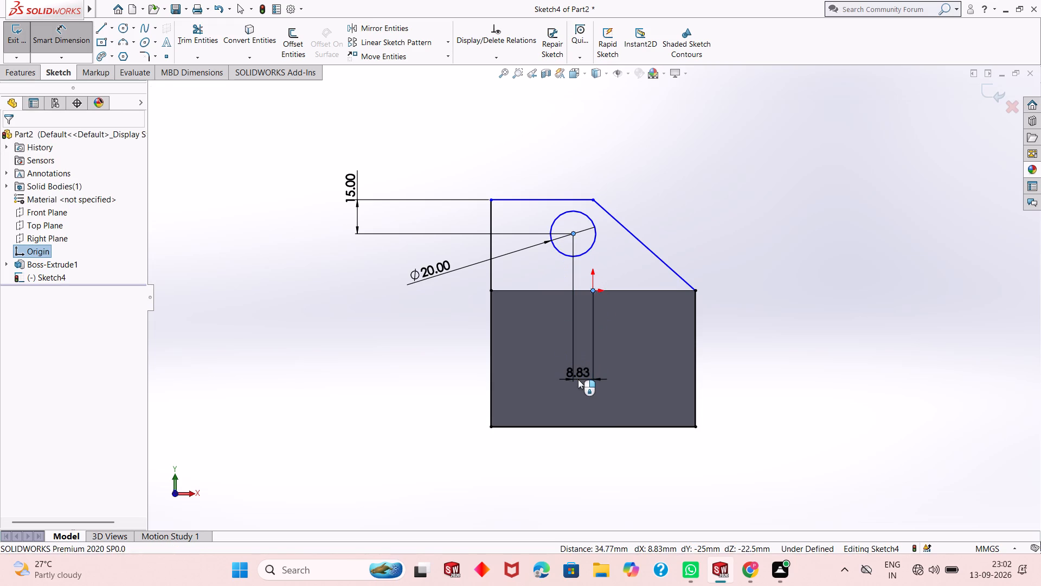
key("8")
key("Return")
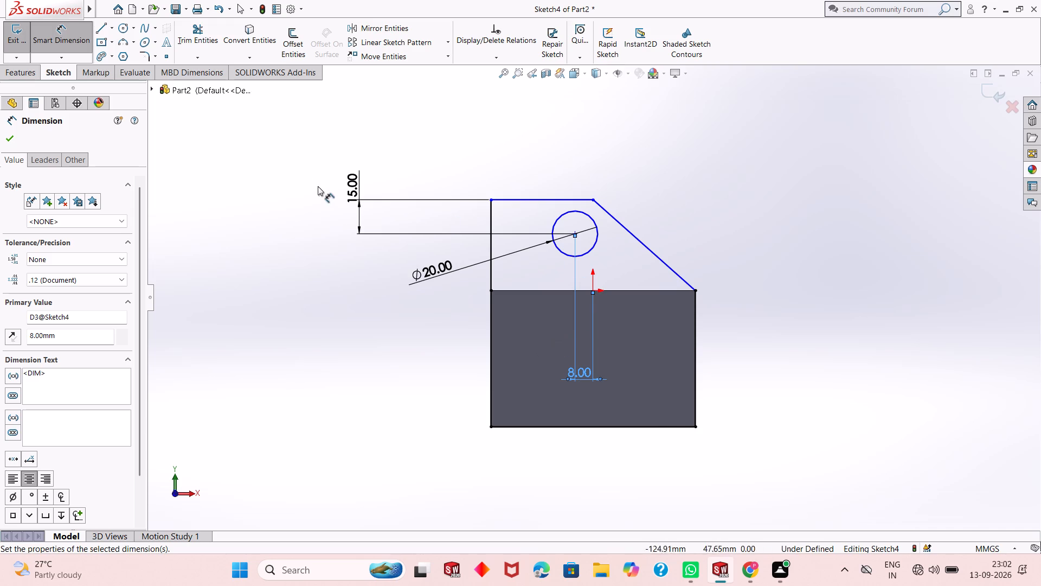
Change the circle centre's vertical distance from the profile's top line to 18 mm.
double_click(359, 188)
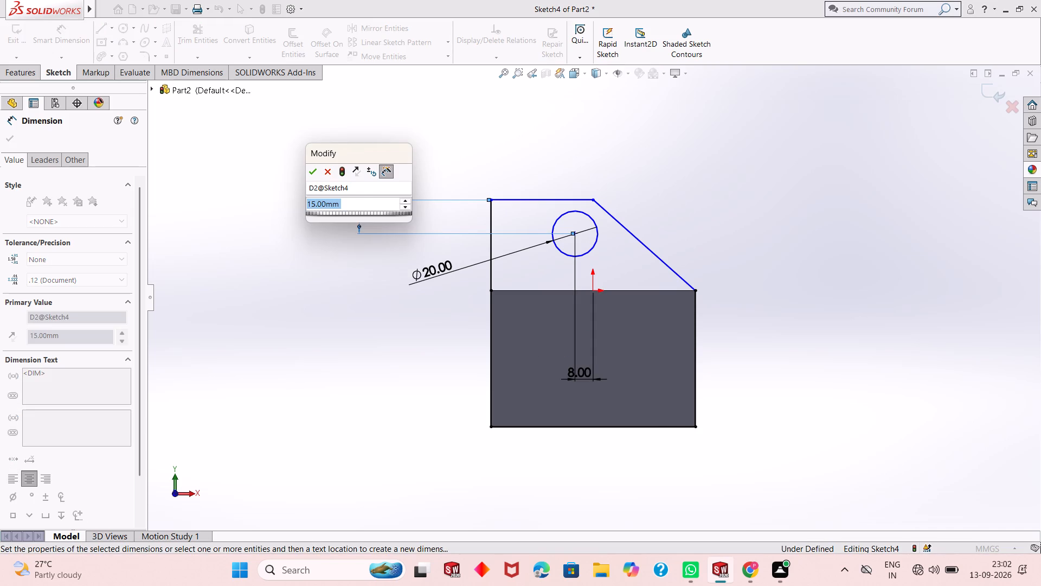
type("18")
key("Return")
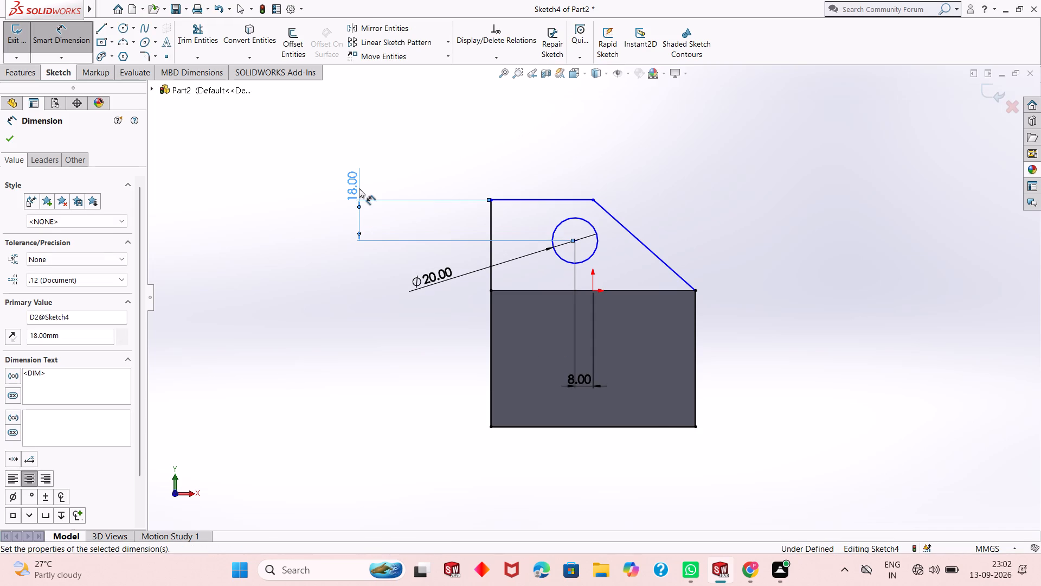
Set the circle centre's vertical distance from the profile's top line to 20 mm.
double_click(359, 188)
type("20")
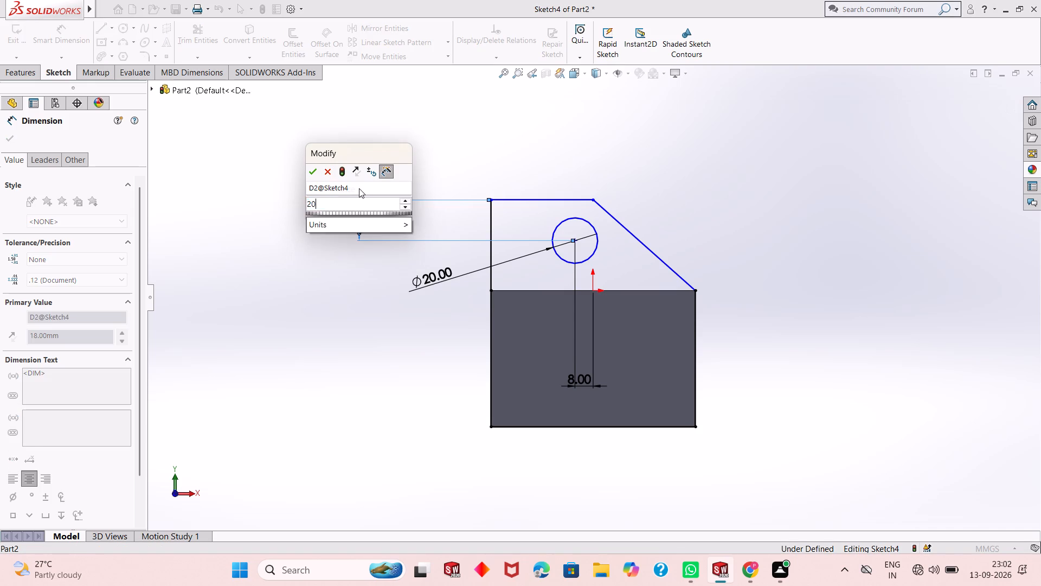
key("Return")
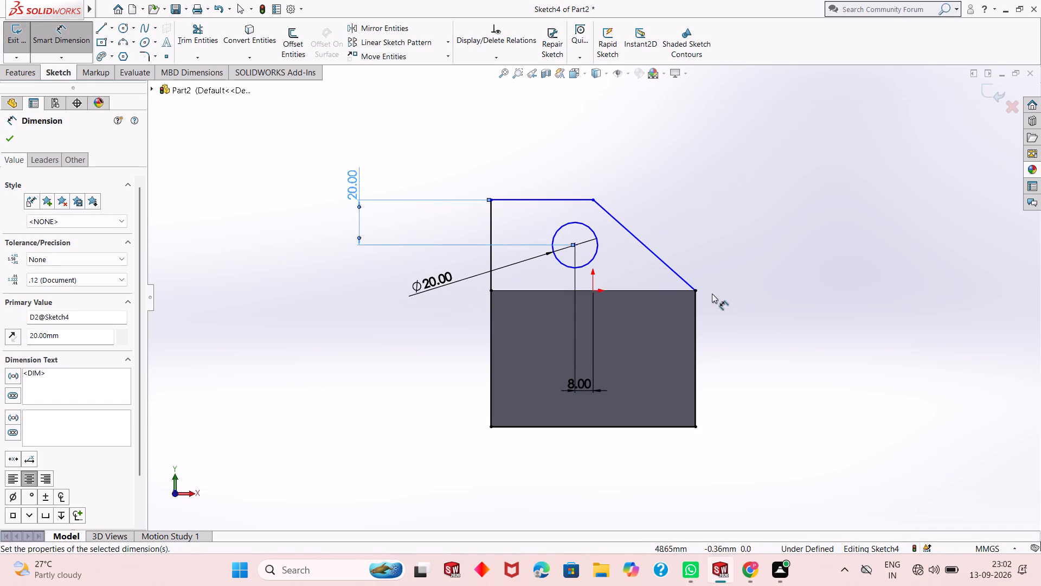
Extrude the profile with its circular hole as a blind boss merged with the block, trying a 15 mm depth and settling on 20 mm.
scroll(696, 246, "up", 1)
middle_click_drag(696, 246, 664, 289)
middle_click_drag(652, 335, 672, 317)
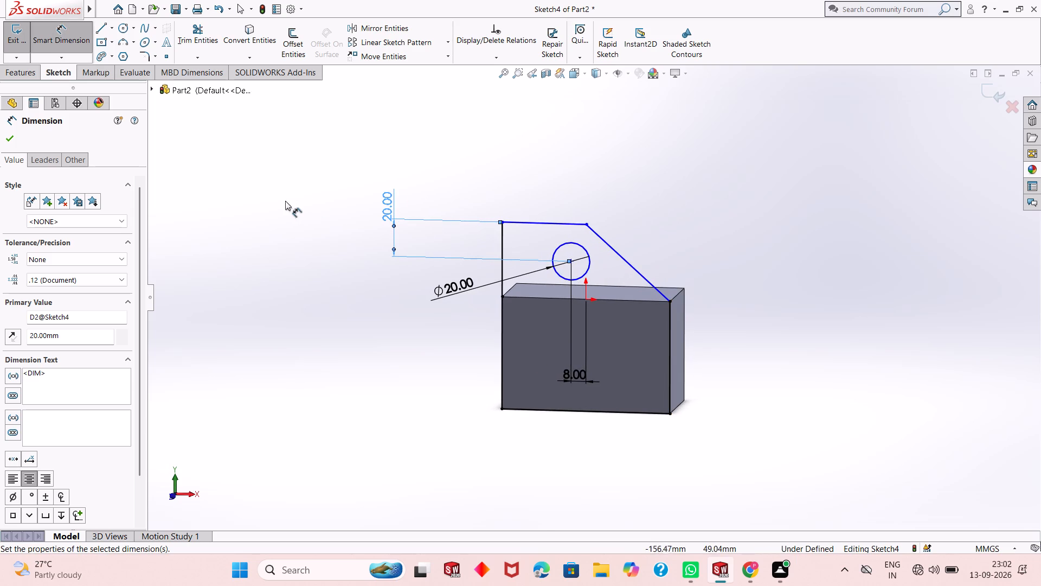
left_click(24, 69)
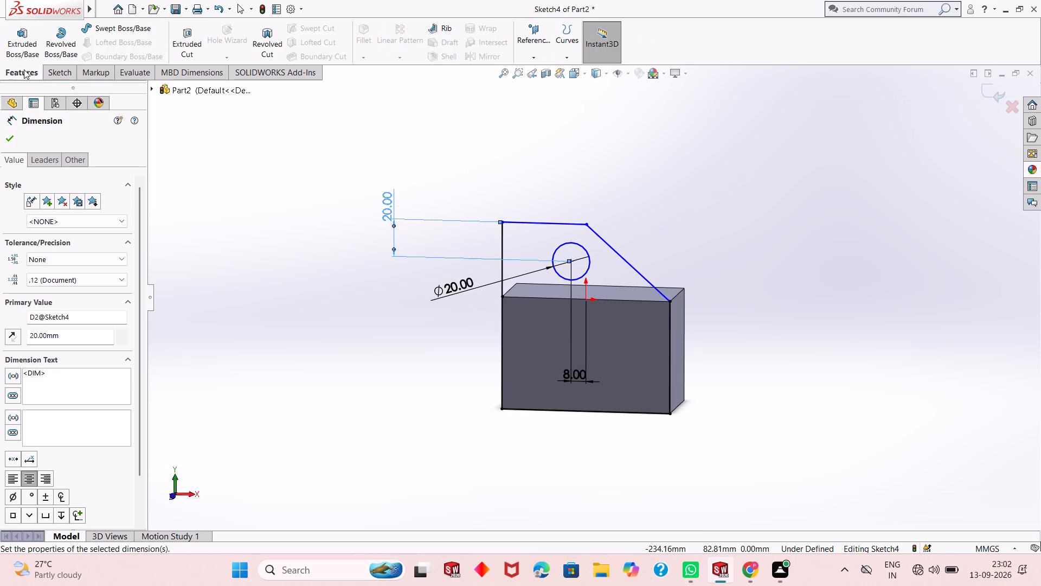
left_click(24, 39)
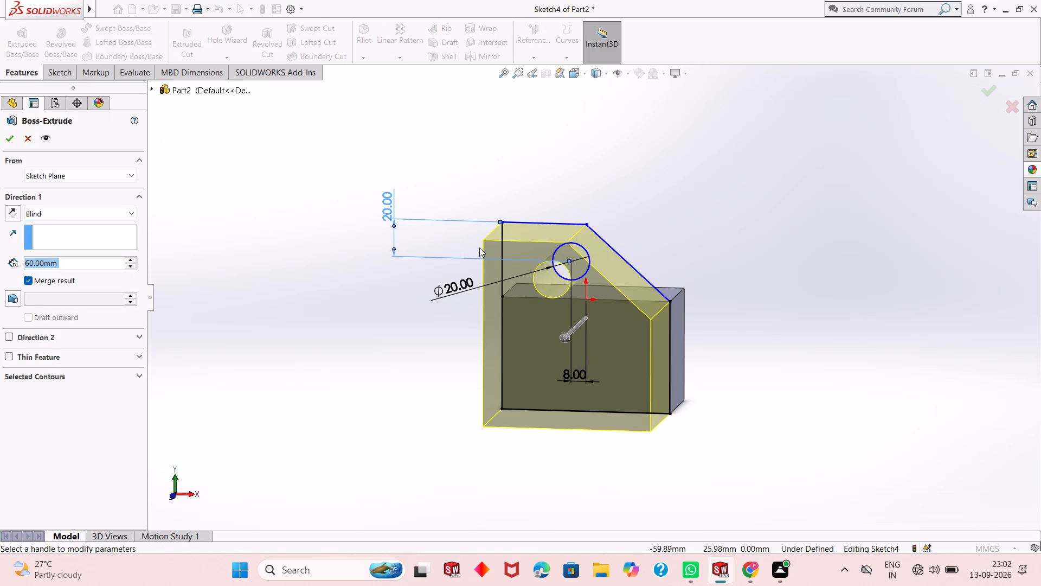
scroll(248, 305, "up", 2)
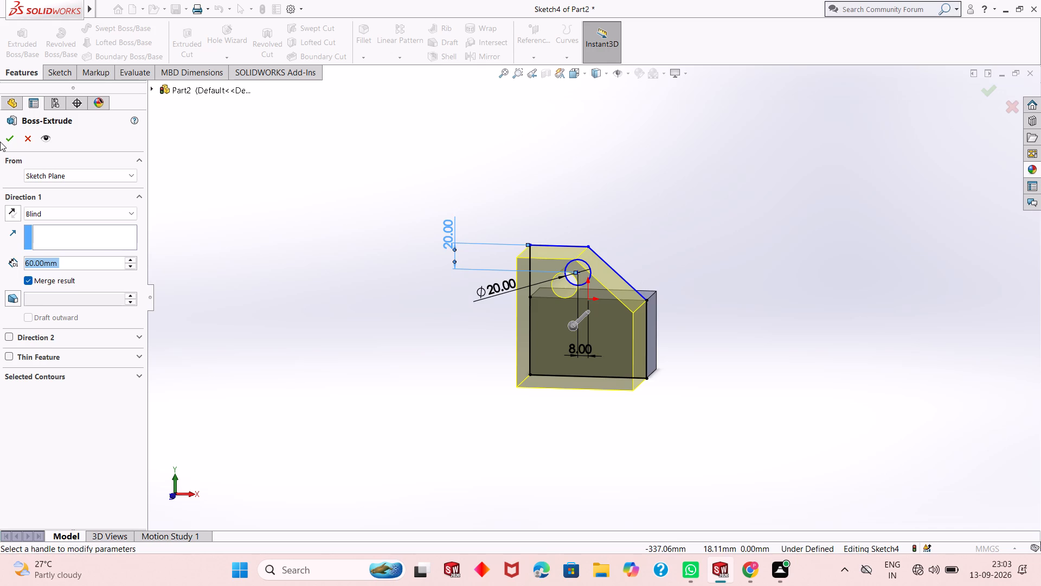
type("15")
key("Return")
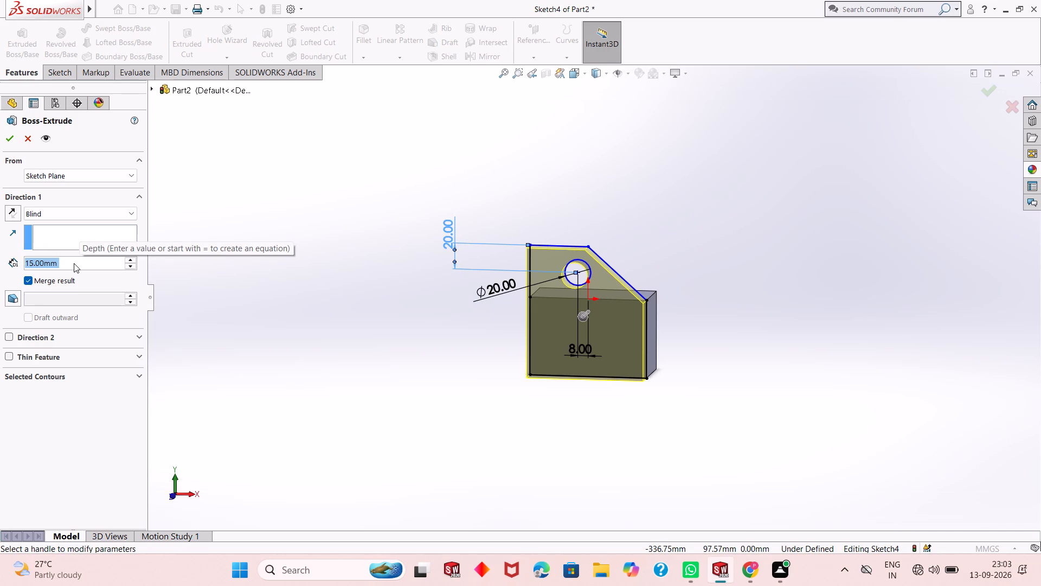
type("20")
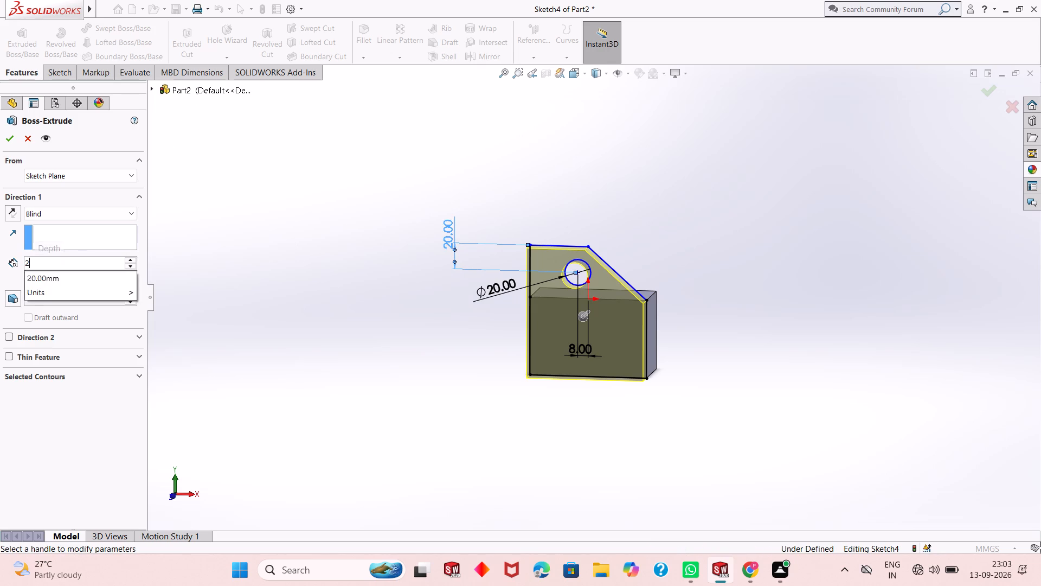
key("Return")
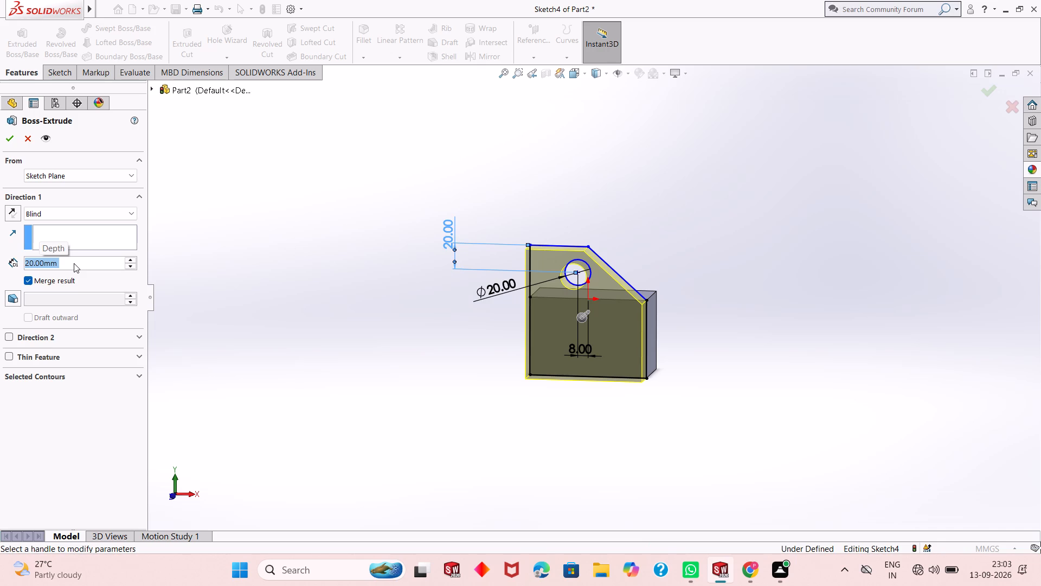
left_click(11, 144)
Examine the extruded sloped-top plate, its circular hole and its junction with the base block.
scroll(281, 335, "up", 2)
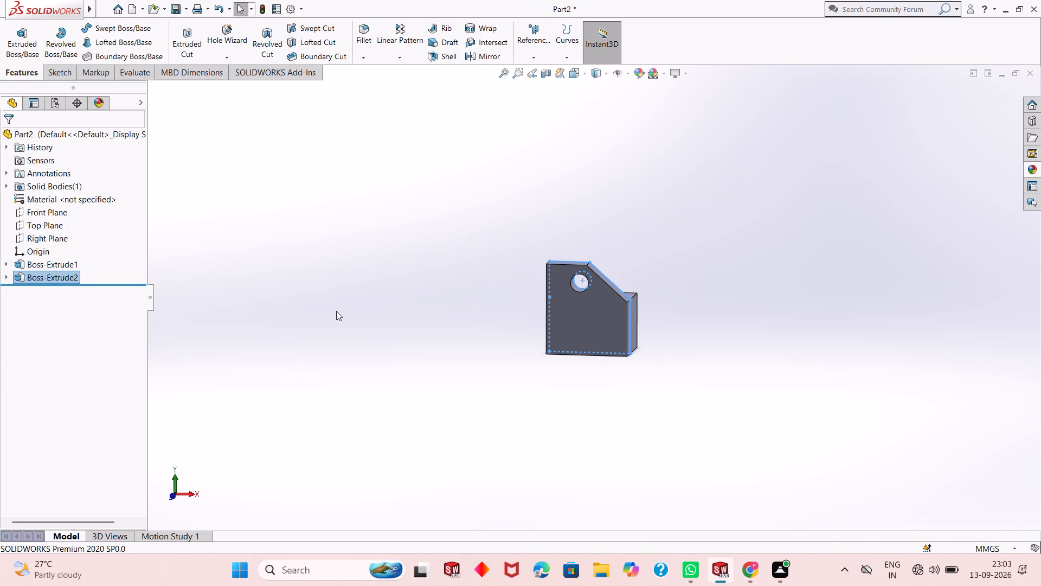
left_click(323, 313)
scroll(462, 331, "up", 2)
scroll(595, 309, "down", 2)
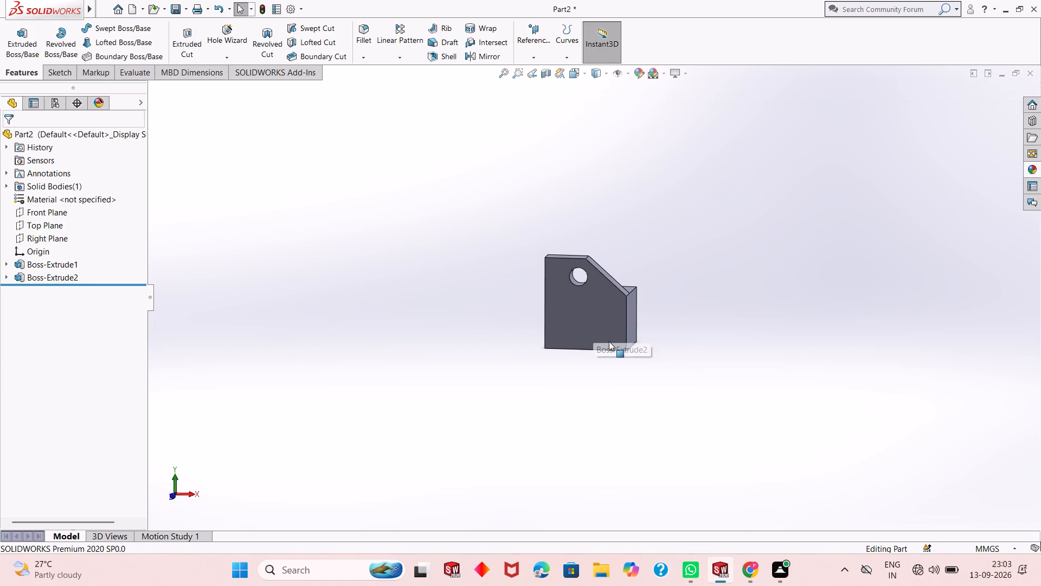
middle_click_drag(596, 347, 514, 350)
scroll(570, 259, "down", 6)
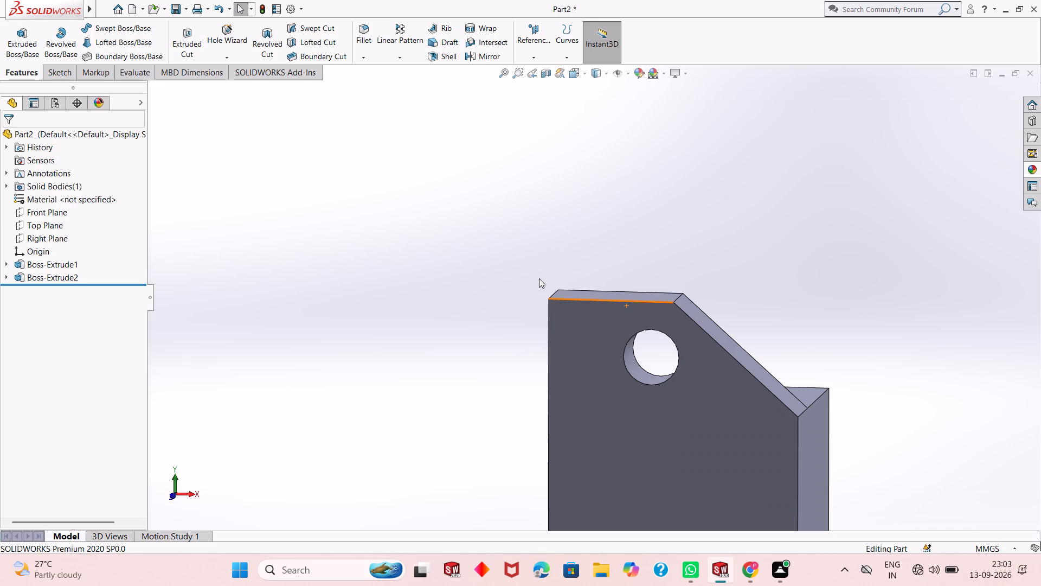
scroll(504, 338, "up", 1)
scroll(556, 348, "up", 1)
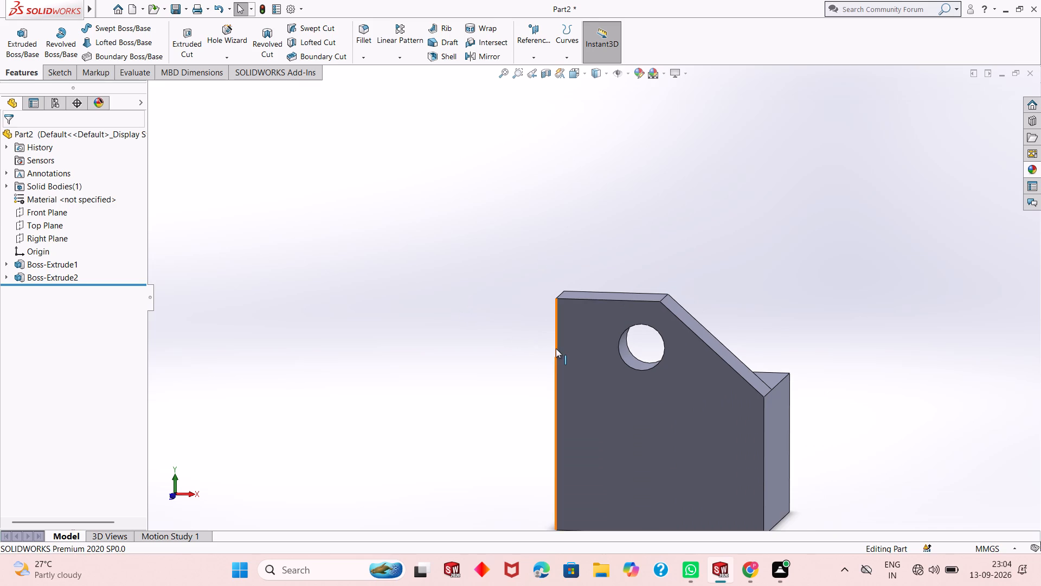
Start a new sketch on the sloped plate's rear face, the holed area above the base block.
scroll(663, 339, "down", 2)
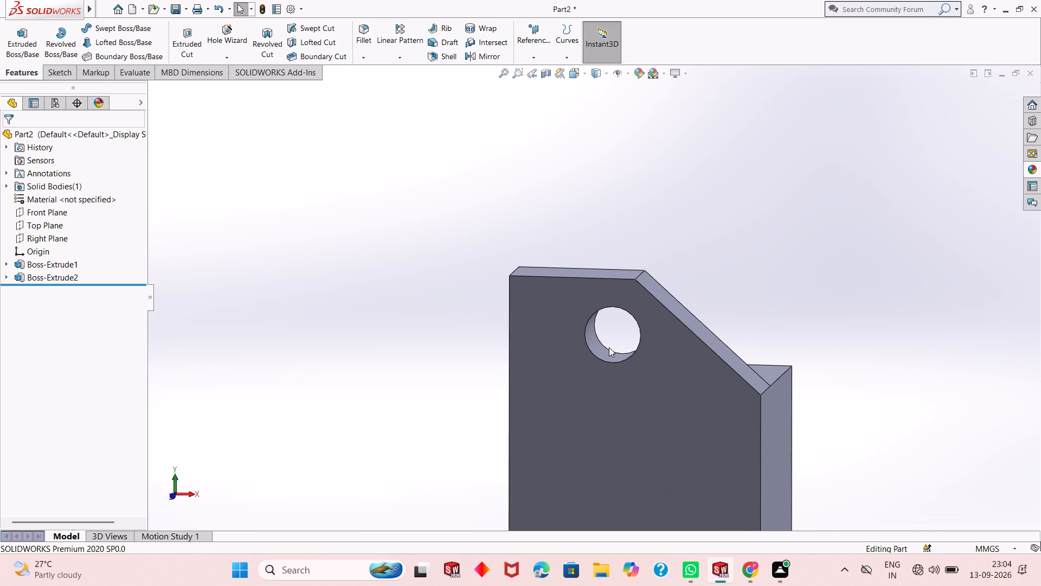
scroll(600, 352, "up", 2)
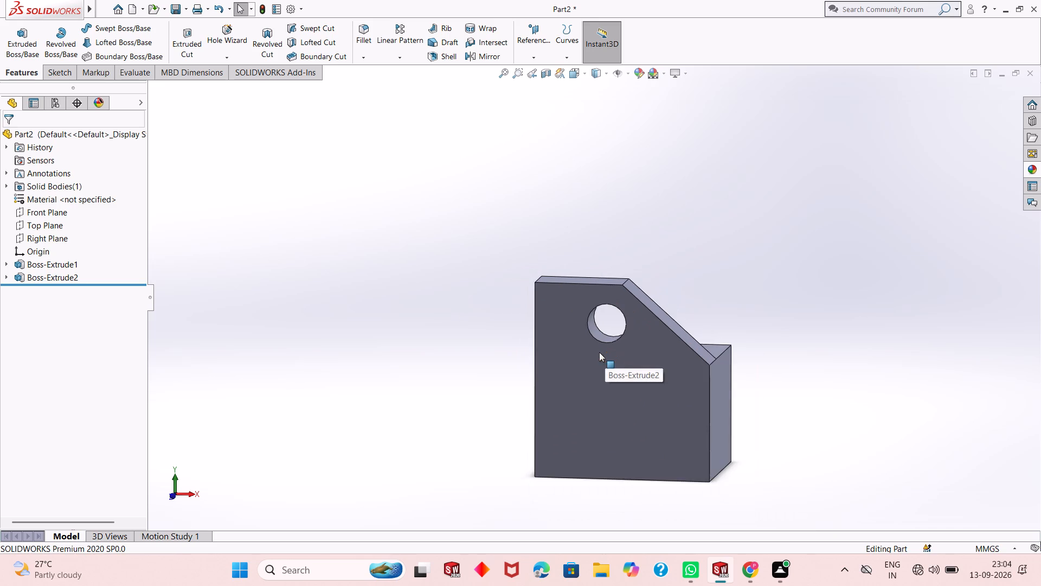
scroll(598, 324, "down", 2)
middle_click_drag(730, 402, 624, 396)
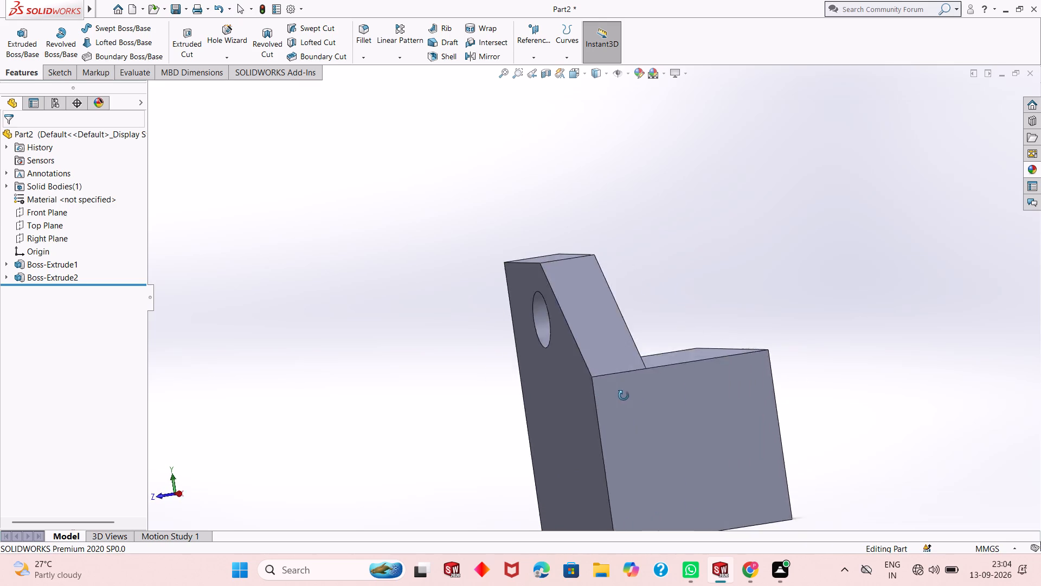
middle_click_drag(624, 396, 542, 469)
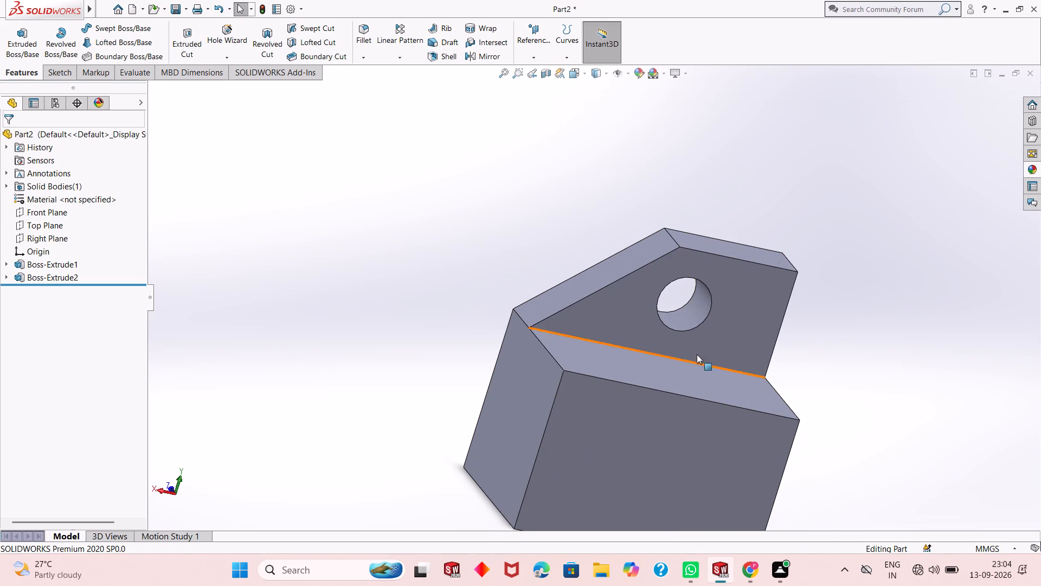
left_click(729, 332)
left_click(774, 305)
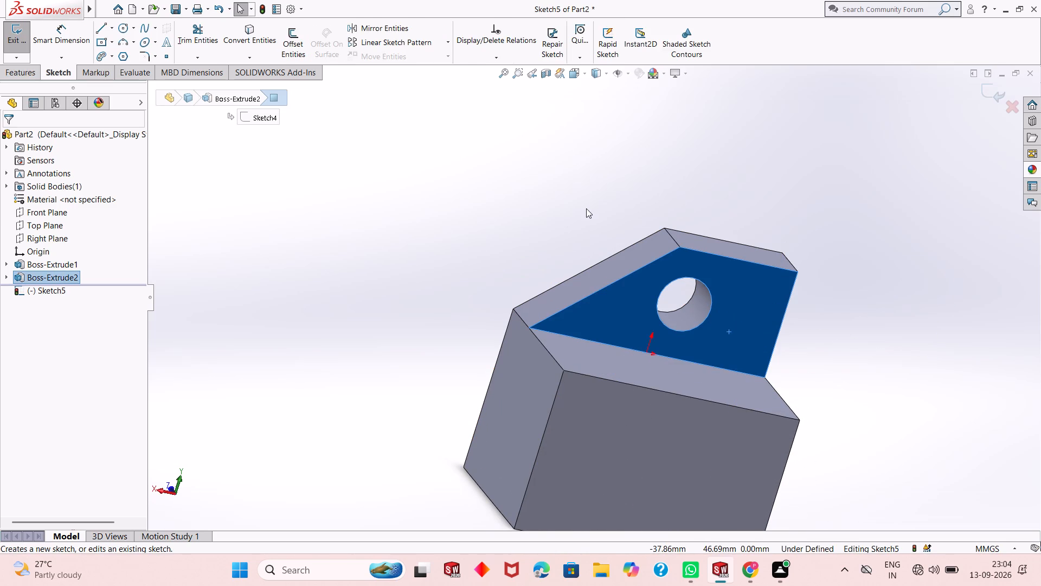
key("ctrl+8")
scroll(580, 217, "up", 2)
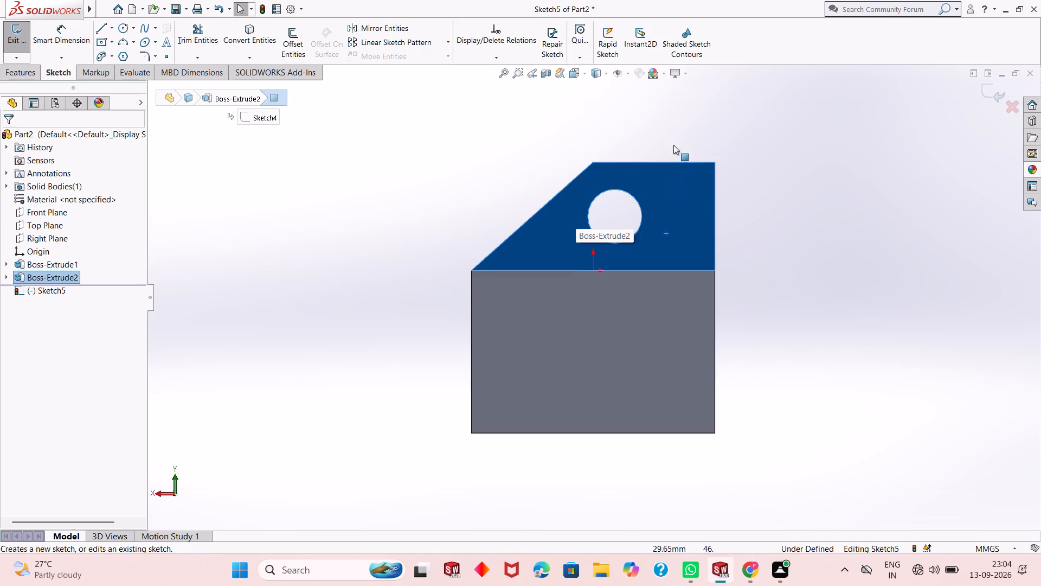
scroll(673, 145, "down", 2)
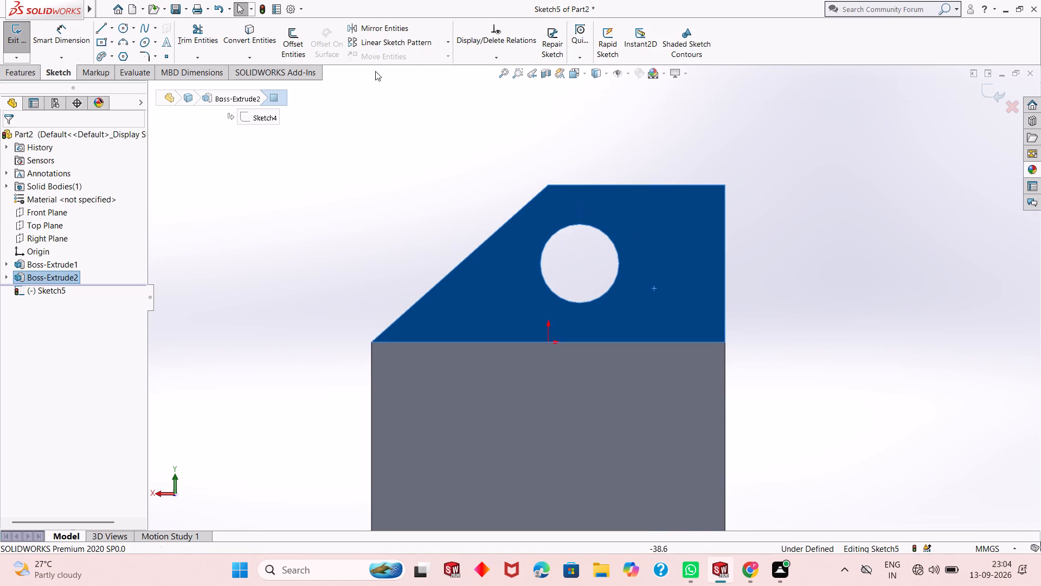
Sketch a closed four-line profile tracing the plate's exposed rear face: block edge, 40 mm vertical side, top edge and slope.
left_click(102, 28)
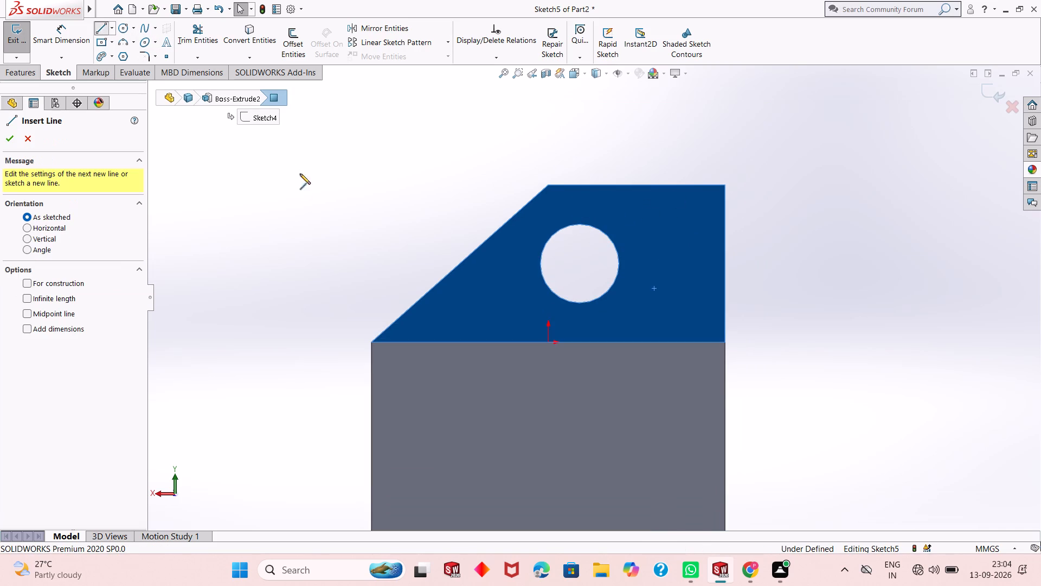
left_click(374, 345)
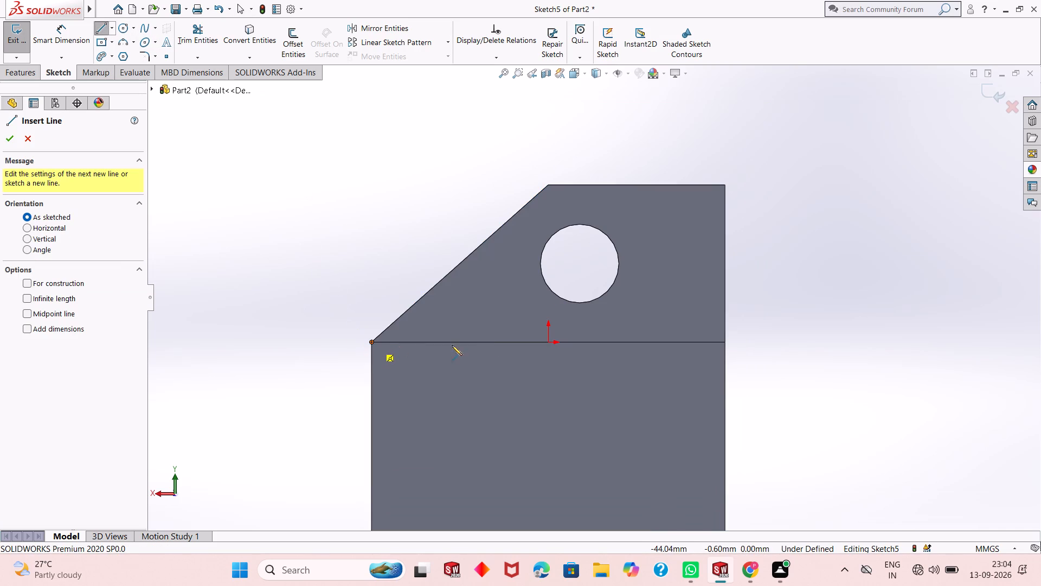
left_click(727, 344)
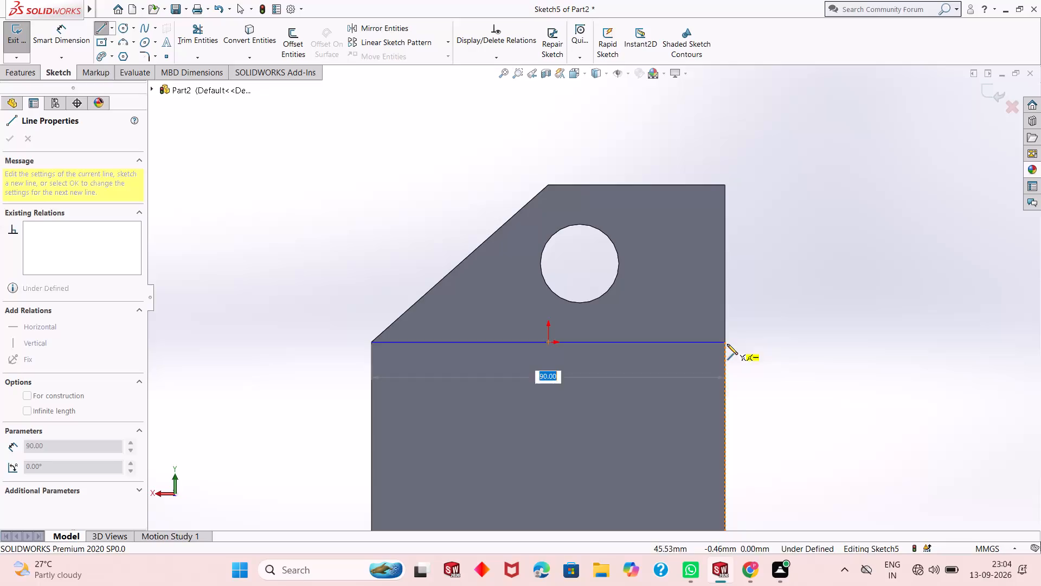
left_click(724, 184)
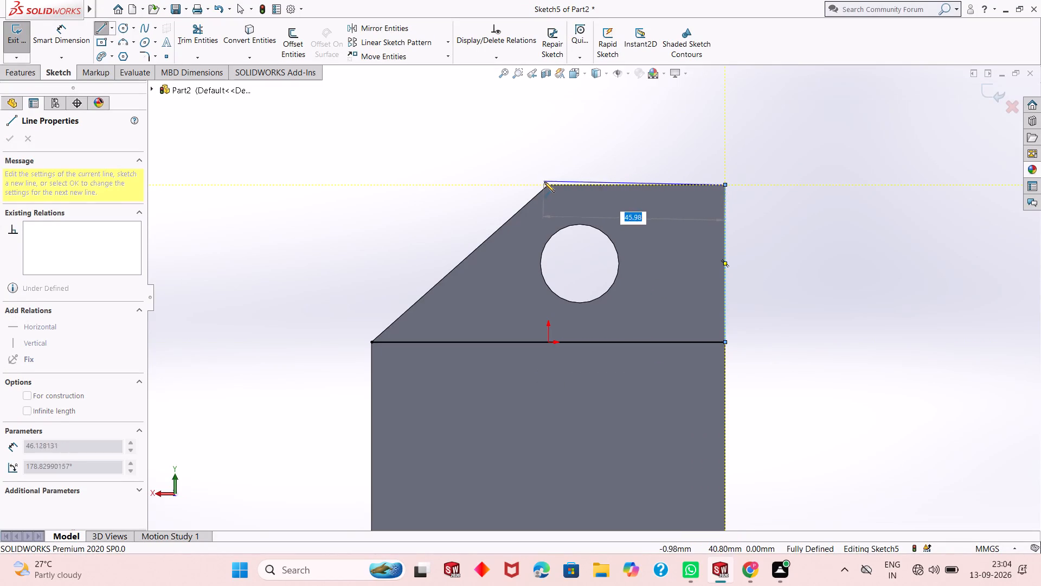
left_click(549, 185)
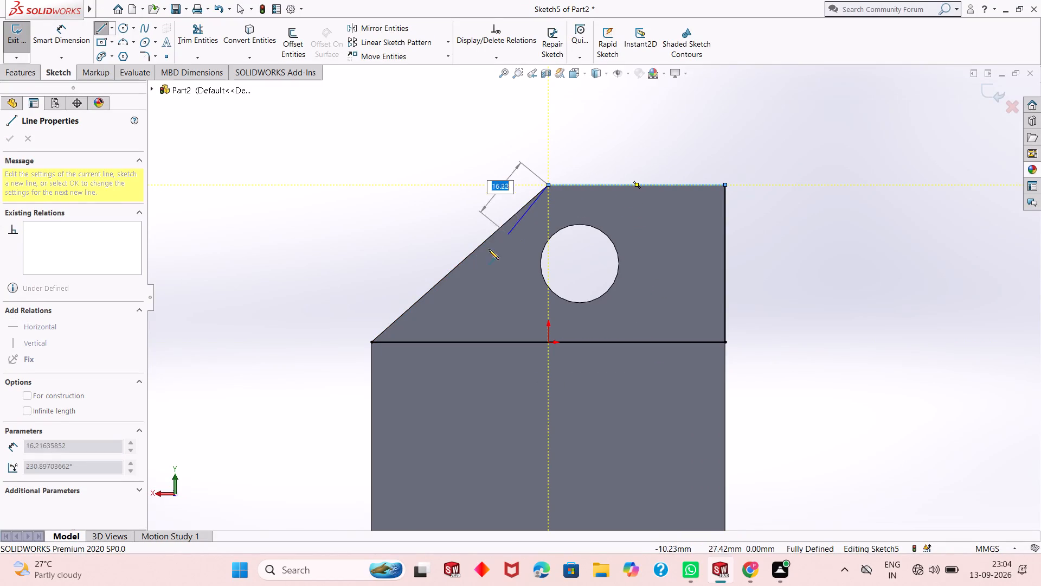
left_click(370, 340)
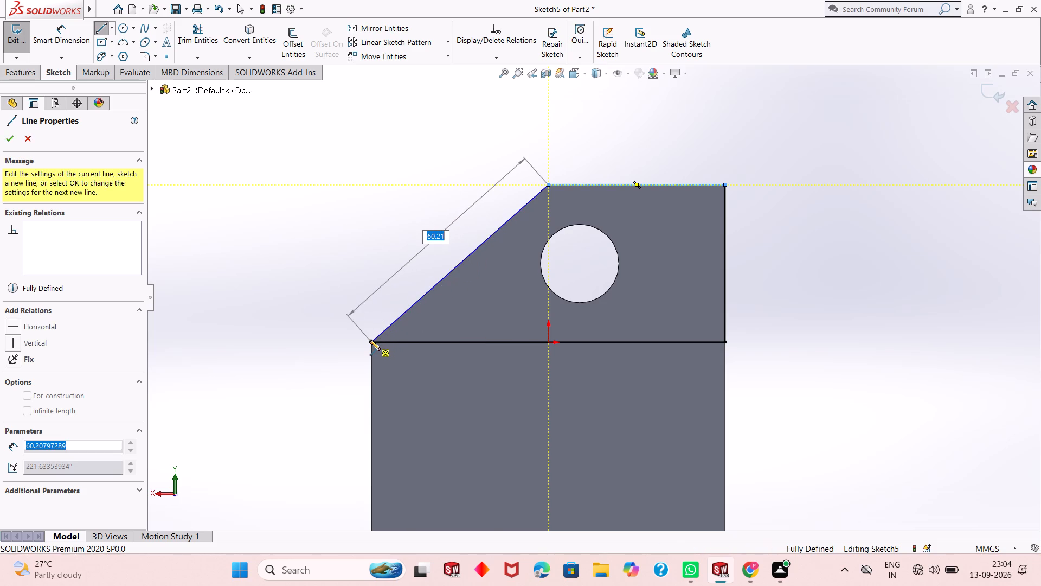
right_click(350, 262)
left_click(362, 272)
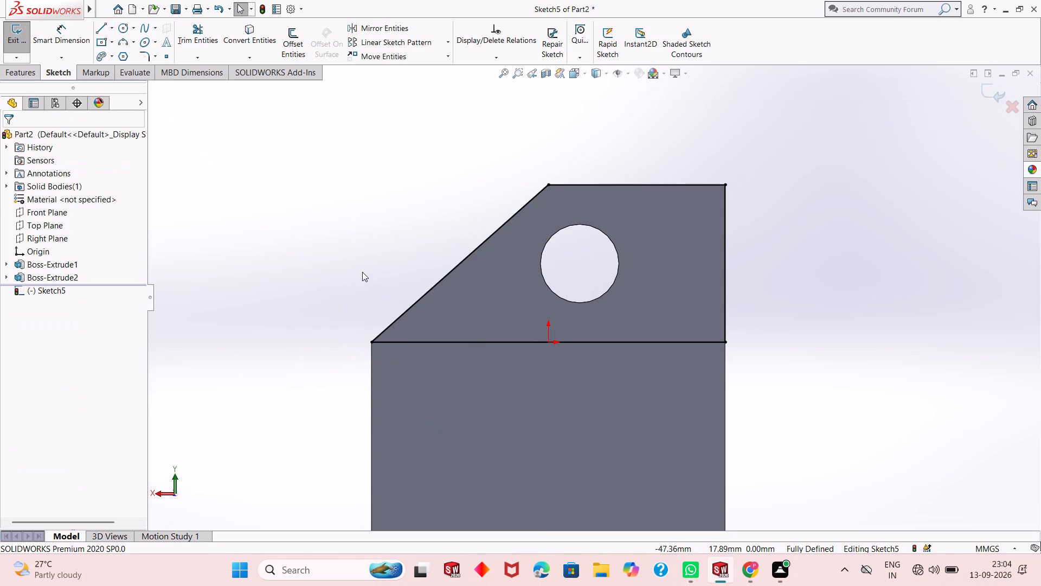
Cut-extrude the traced profile as a blind cut 5 mm deep into the plate.
middle_click_drag(443, 301, 460, 282)
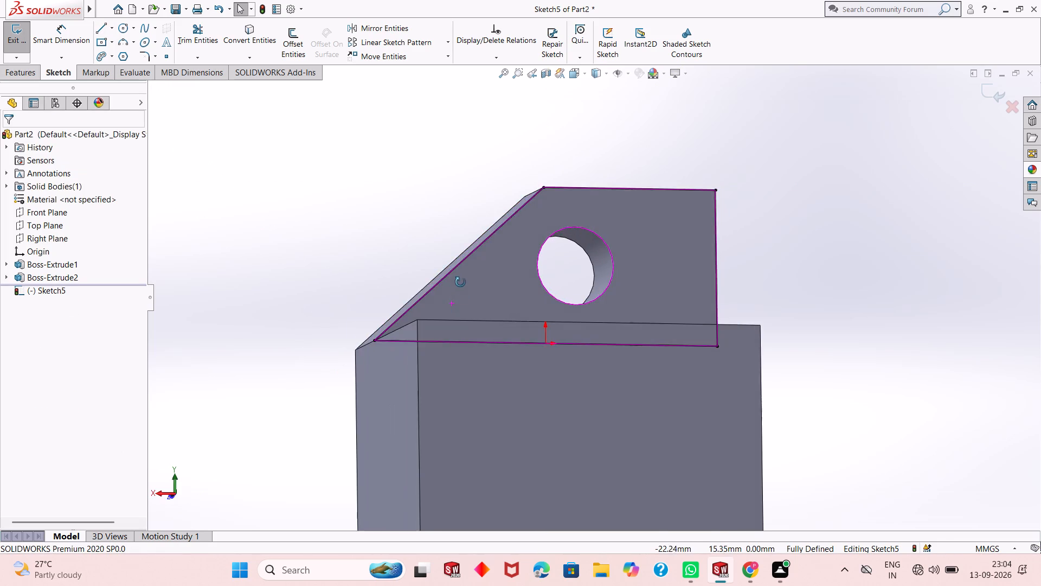
middle_click_drag(460, 282, 465, 321)
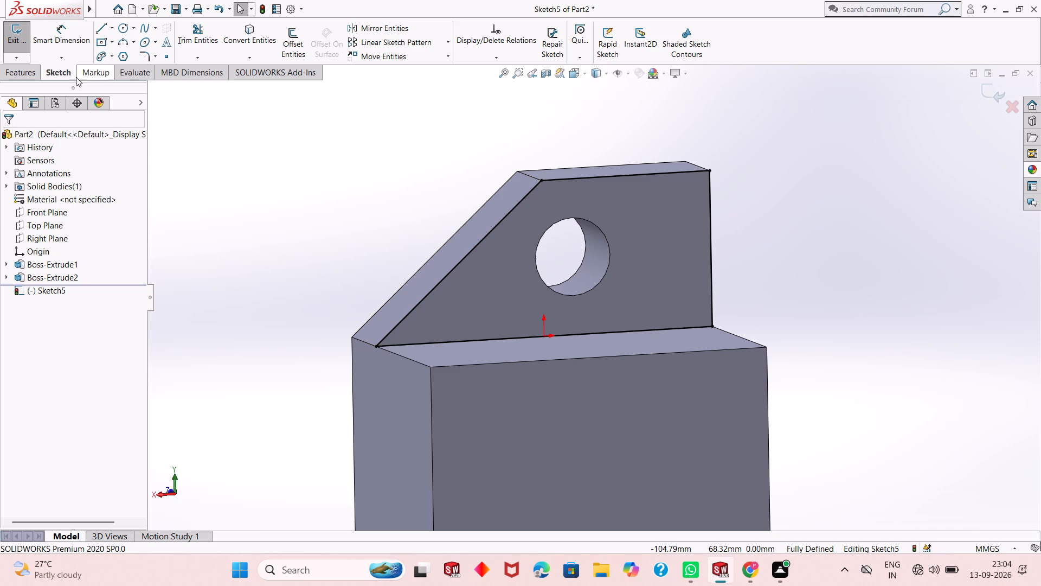
left_click(29, 71)
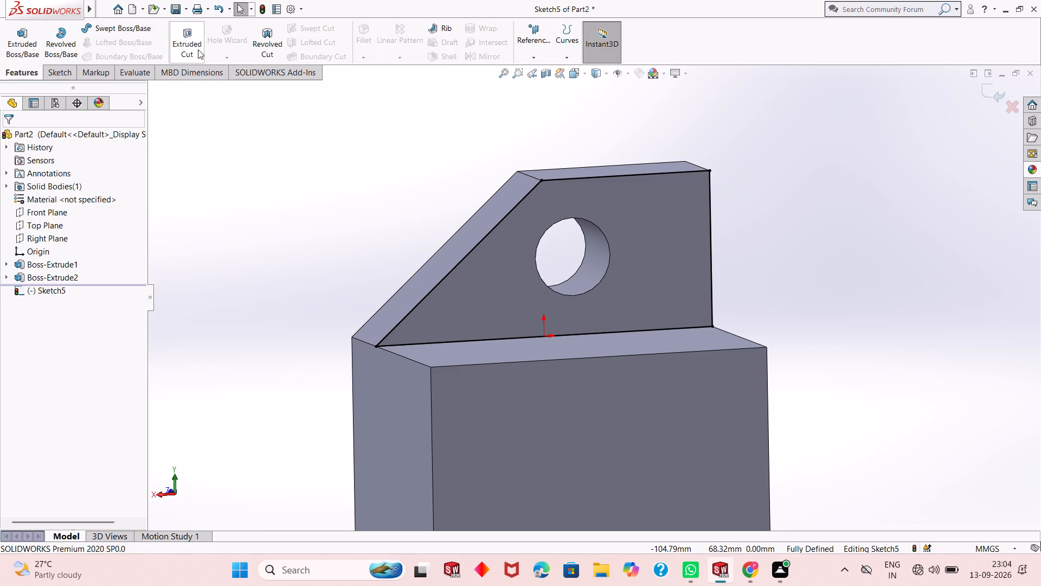
left_click(196, 47)
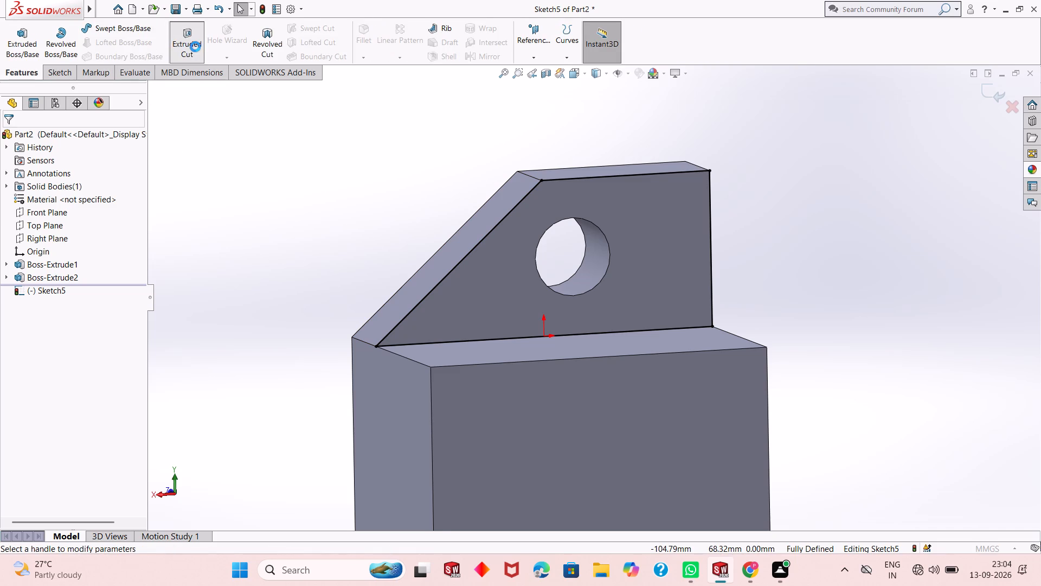
middle_click_drag(414, 200, 451, 213)
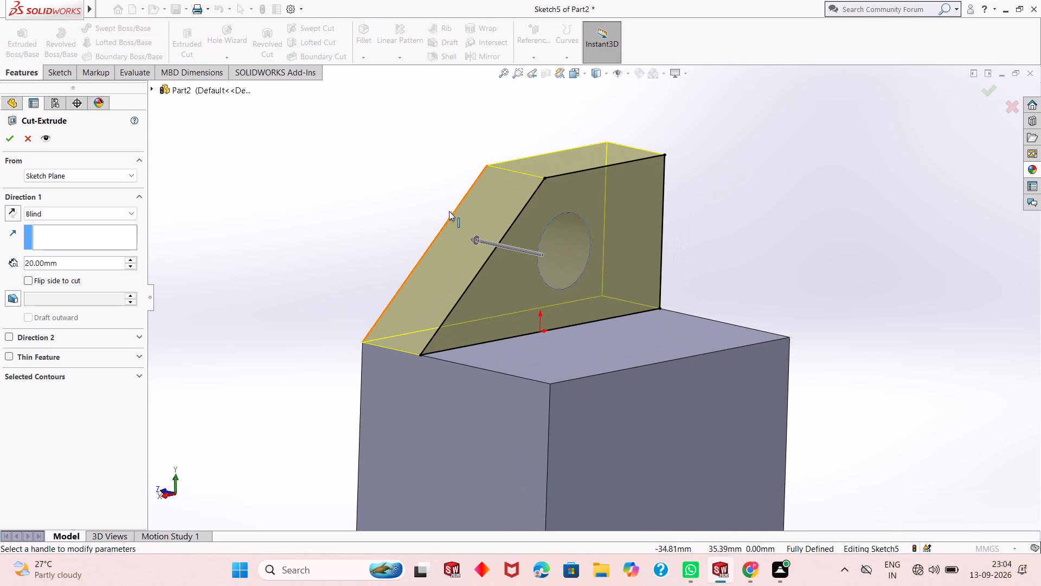
double_click(76, 260)
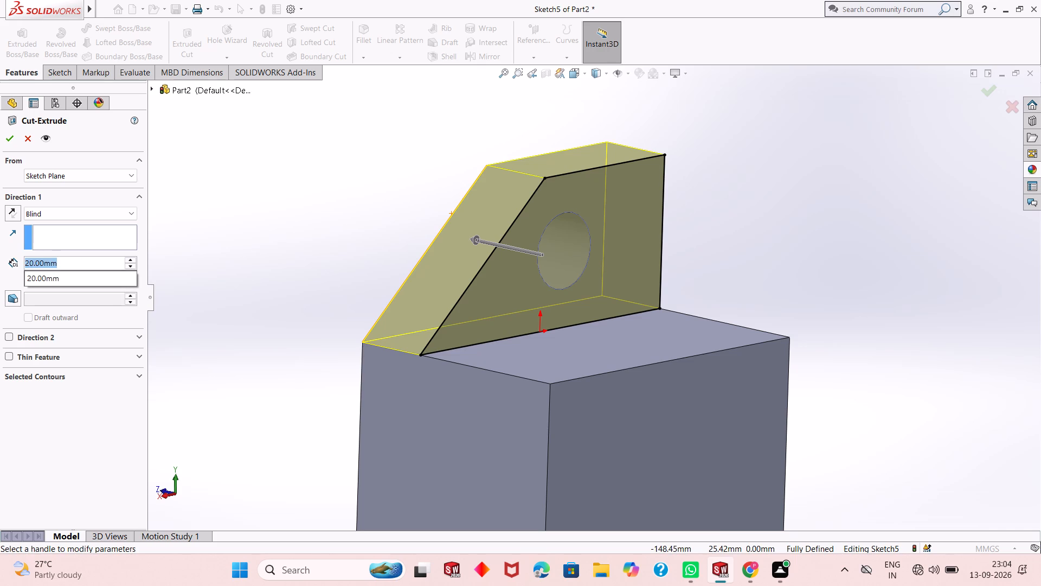
key("5")
key("Return")
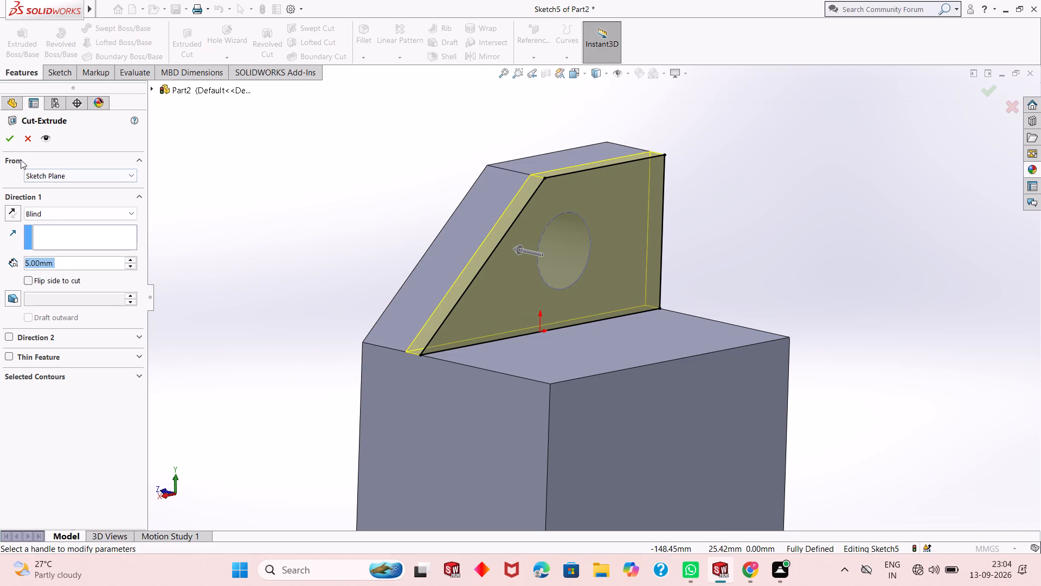
left_click(9, 139)
scroll(222, 272, "up", 2)
middle_click_drag(242, 277, 292, 282)
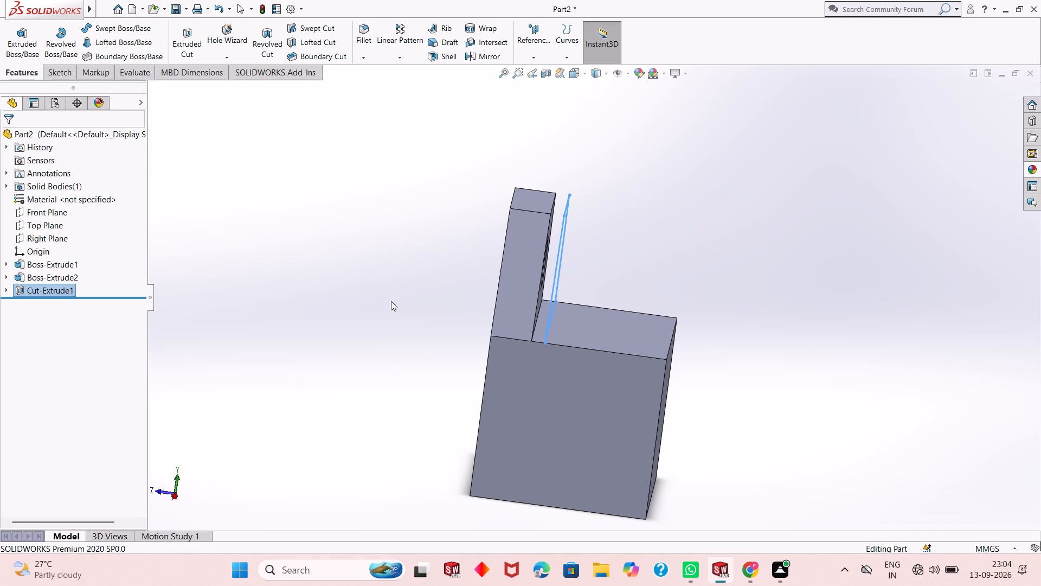
key("Escape")
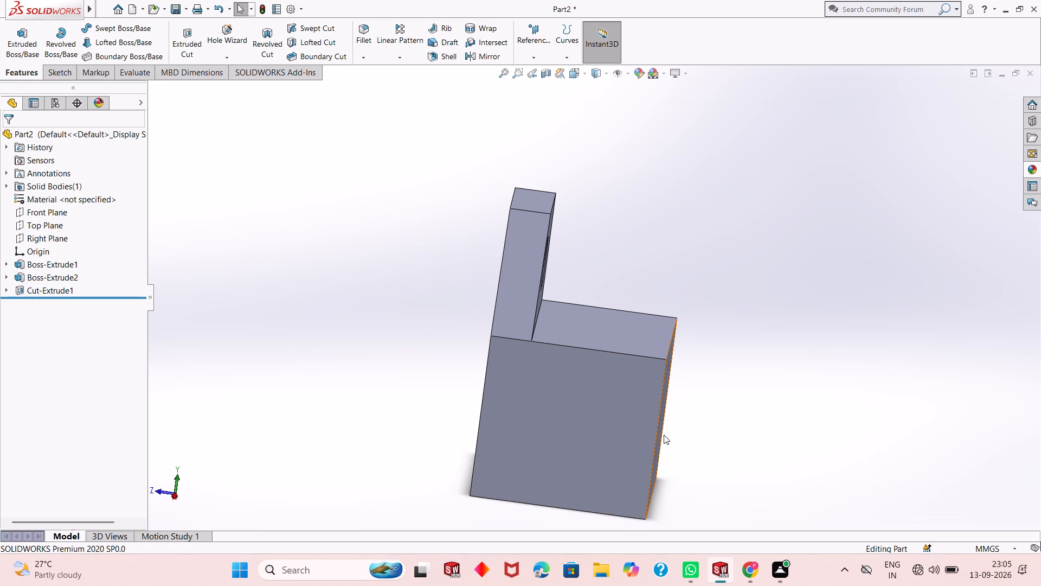
Start a new sketch on the base block's large rear face, opposite the plate.
middle_click_drag(650, 438, 574, 426)
left_click(587, 413)
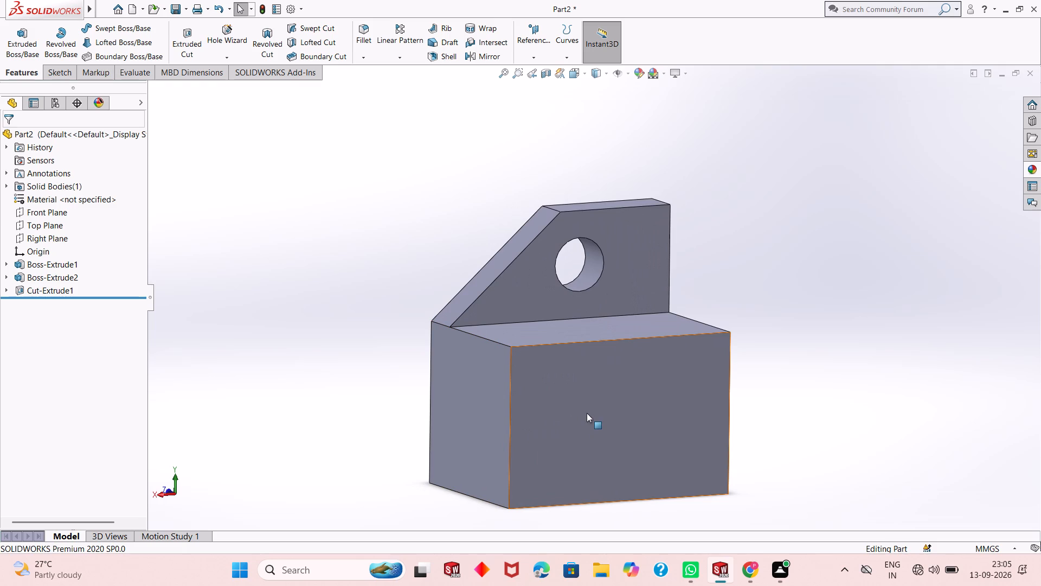
left_click(632, 386)
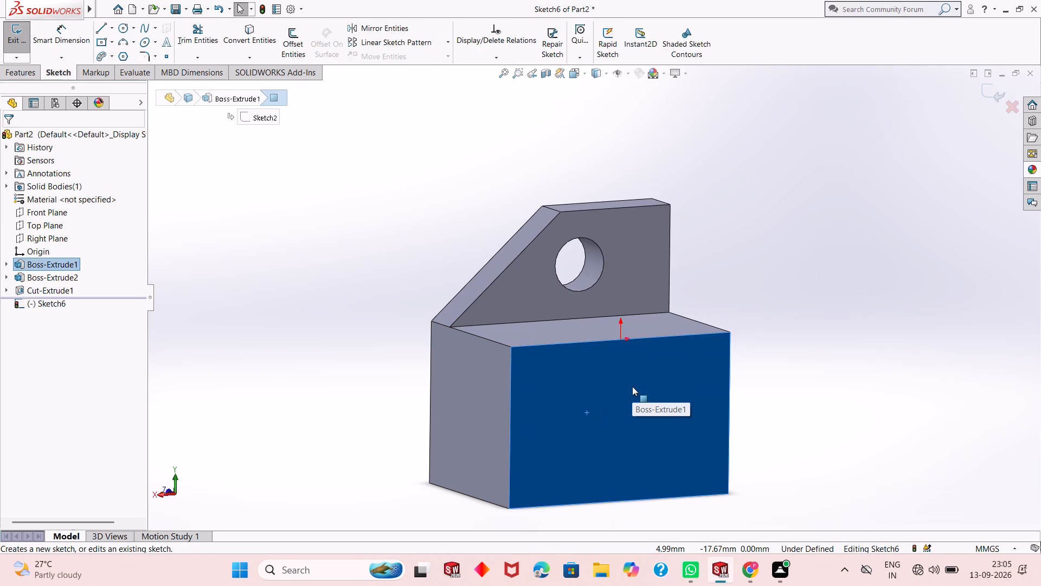
key("ctrl+8")
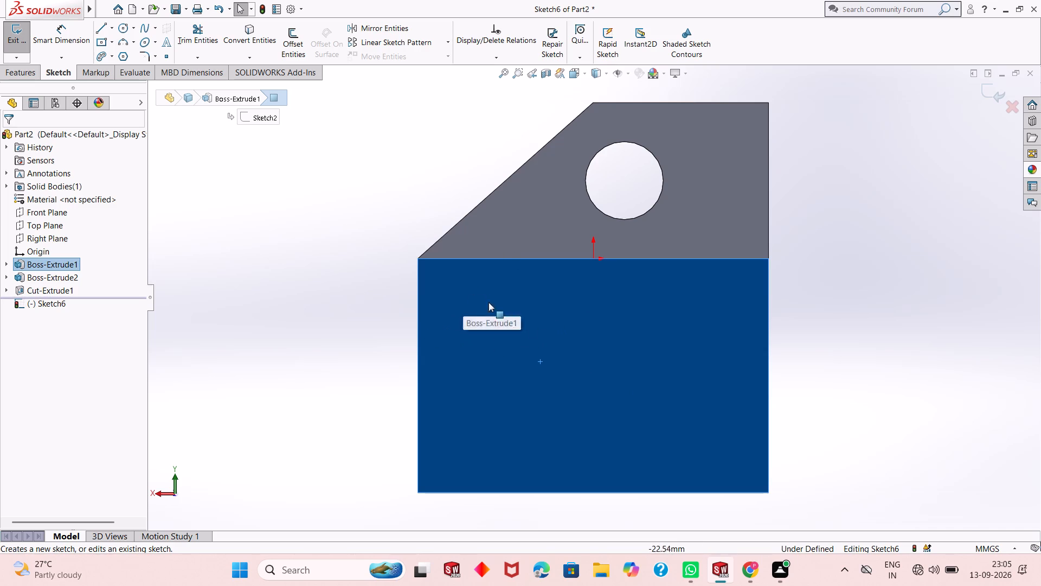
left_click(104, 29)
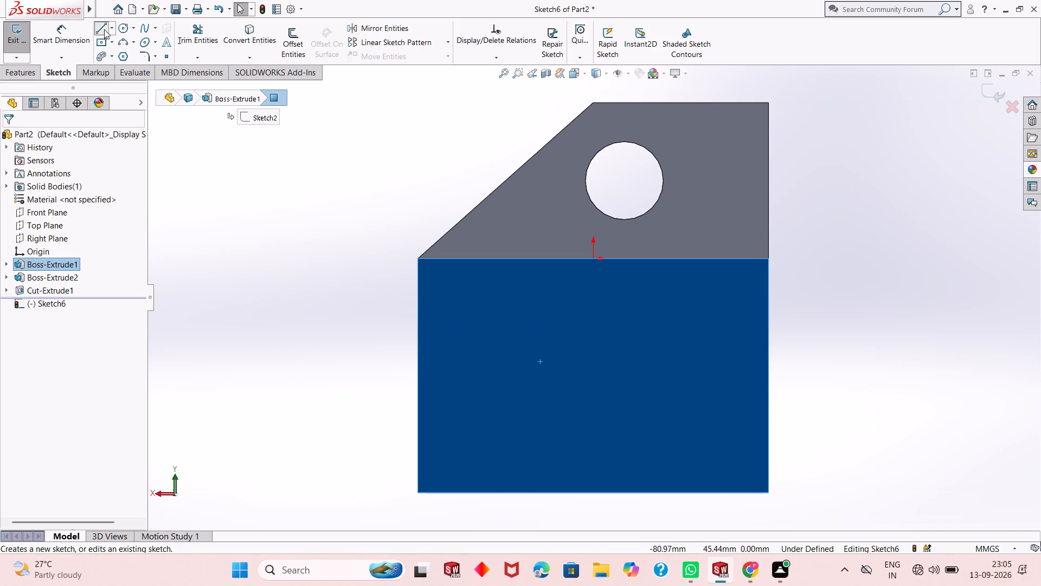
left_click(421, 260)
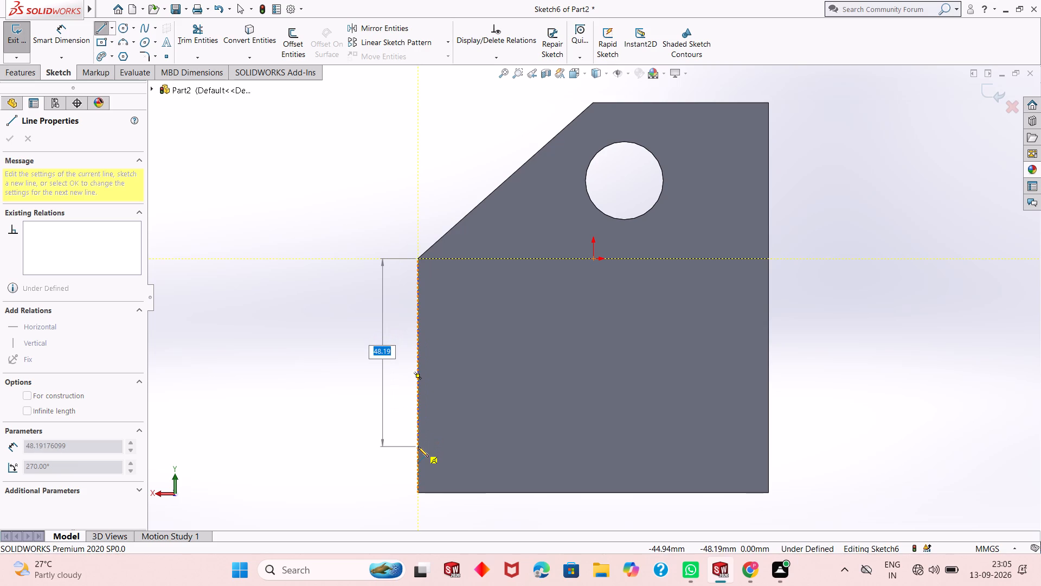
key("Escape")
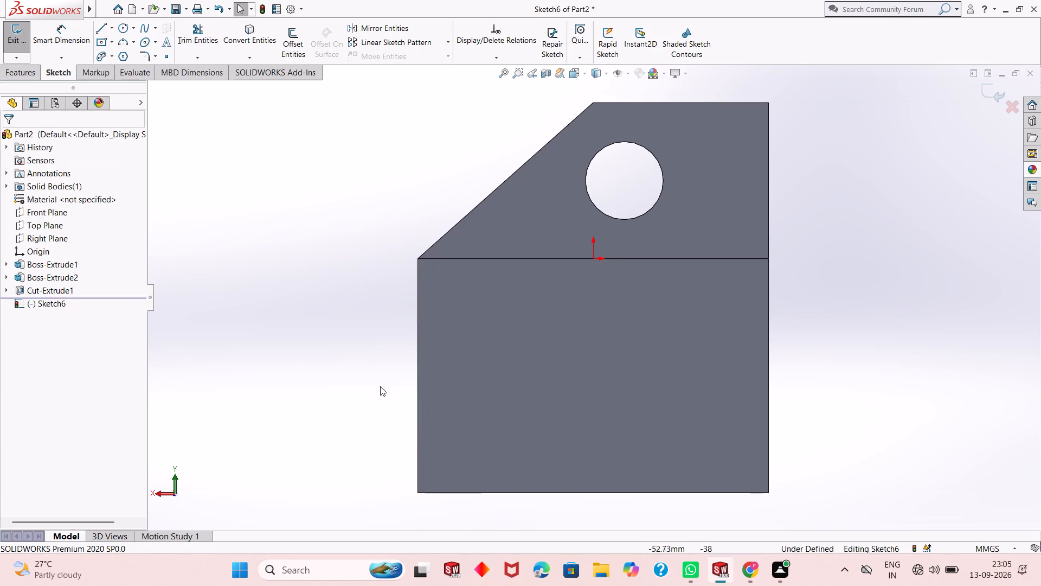
Sketch a closed six-line profile tracing the combined outline of block and plate: 60 mm sides, bottom edge, 40 mm upper side, top edge and slope.
left_click(101, 27)
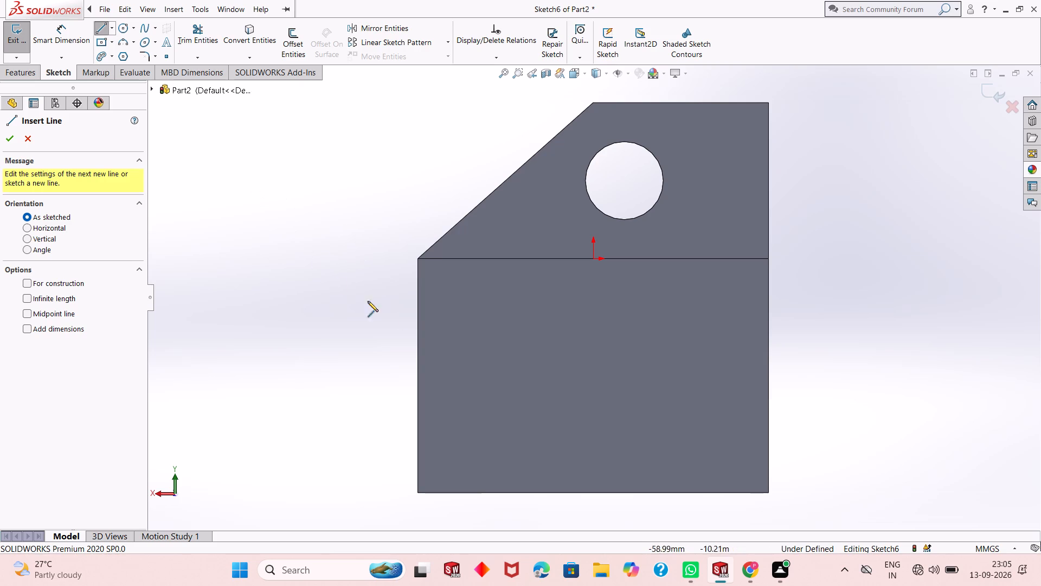
left_click(419, 259)
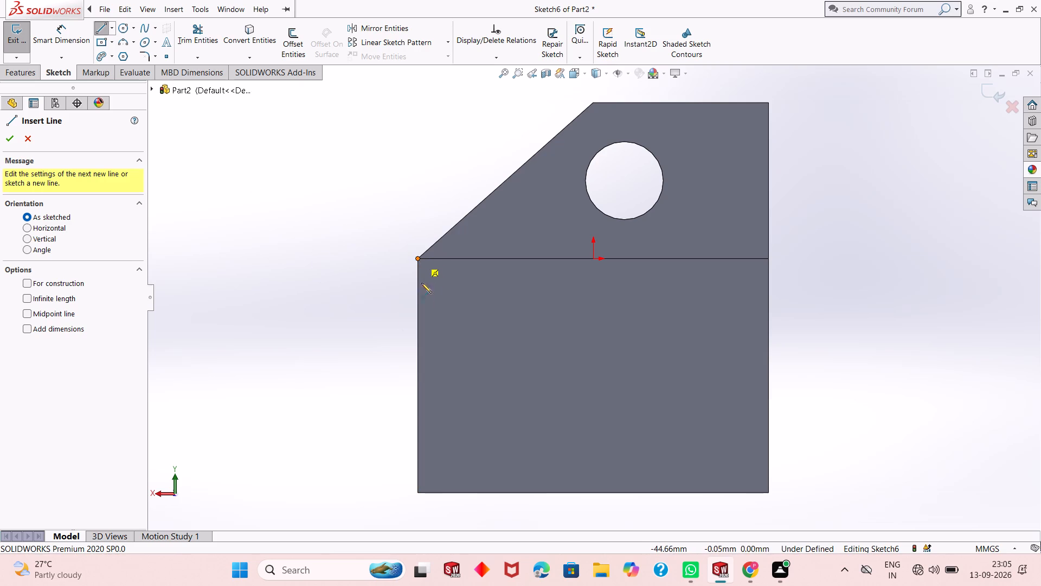
left_click(417, 493)
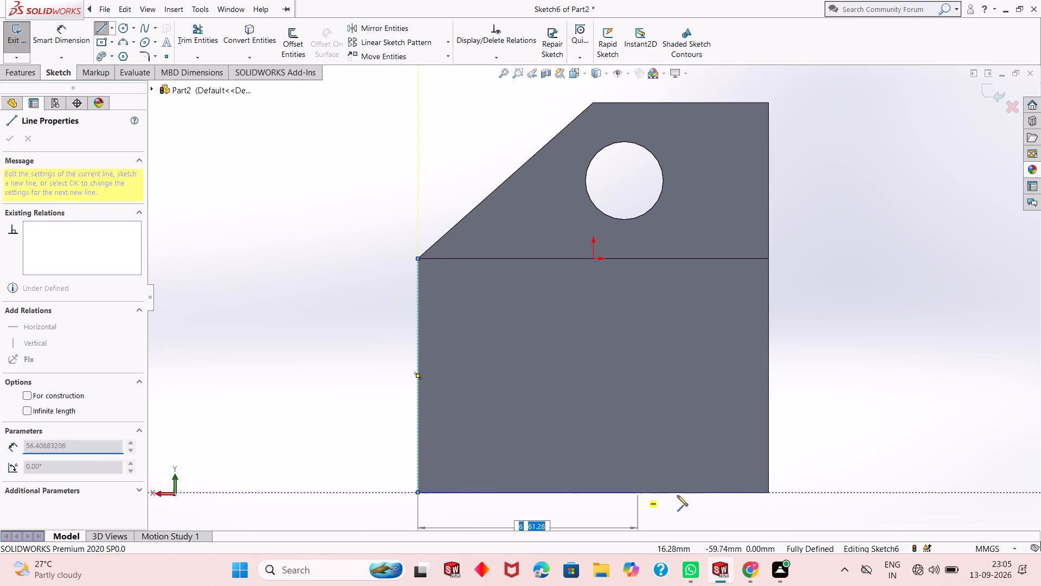
left_click(768, 491)
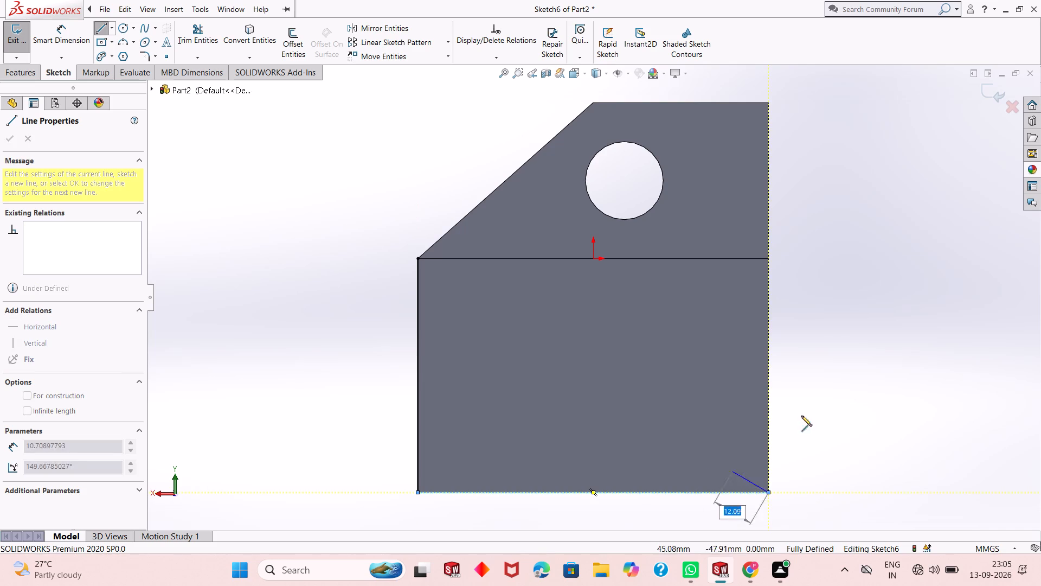
left_click(766, 260)
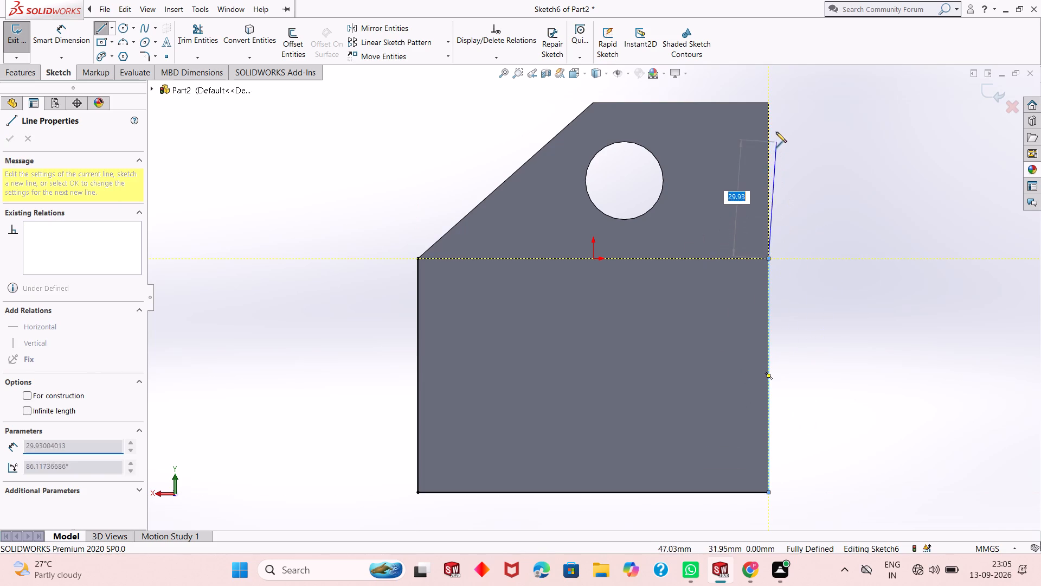
left_click(768, 104)
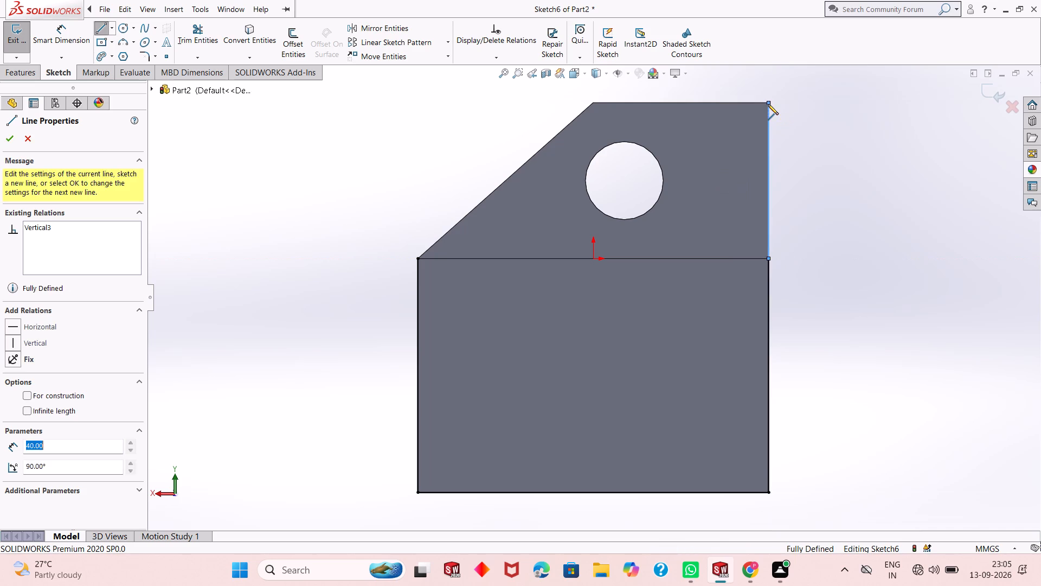
left_click(592, 105)
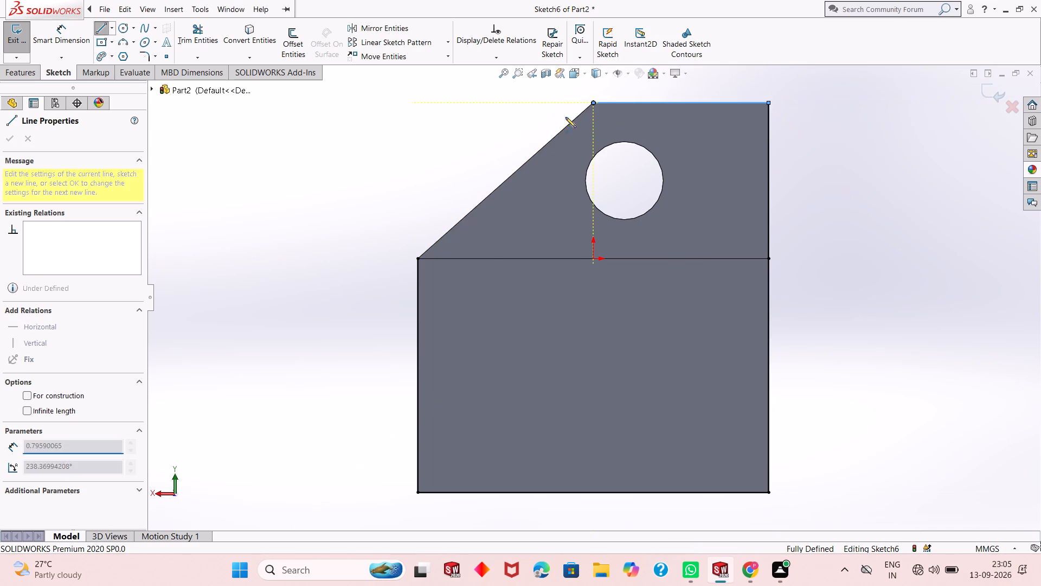
left_click(416, 257)
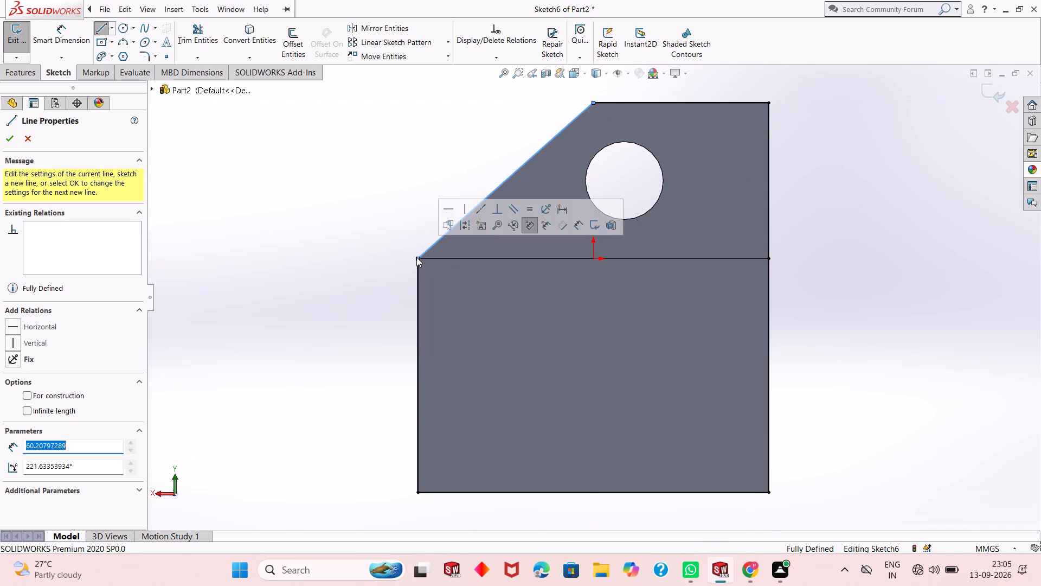
right_click(838, 184)
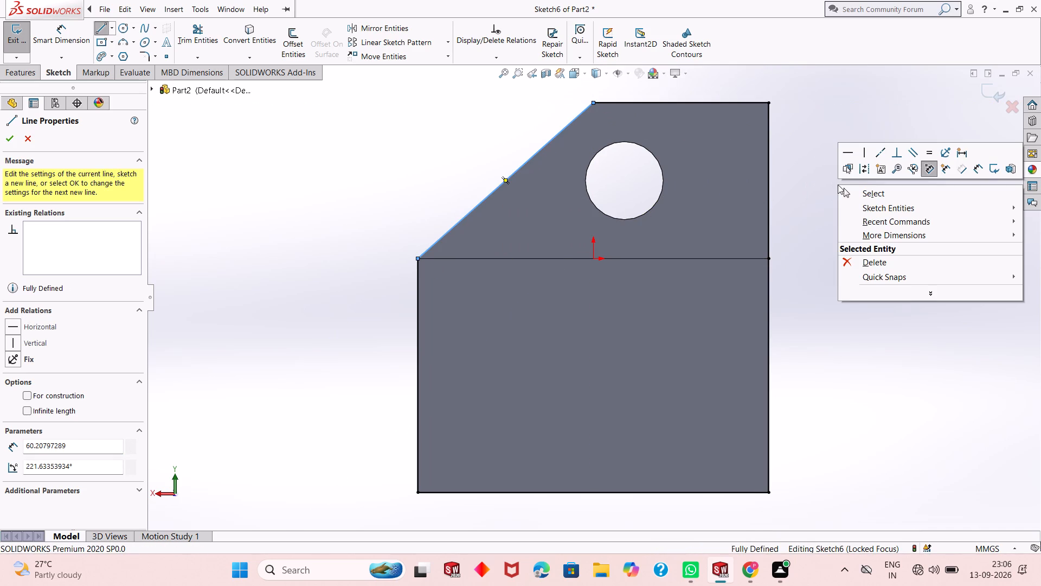
left_click(892, 192)
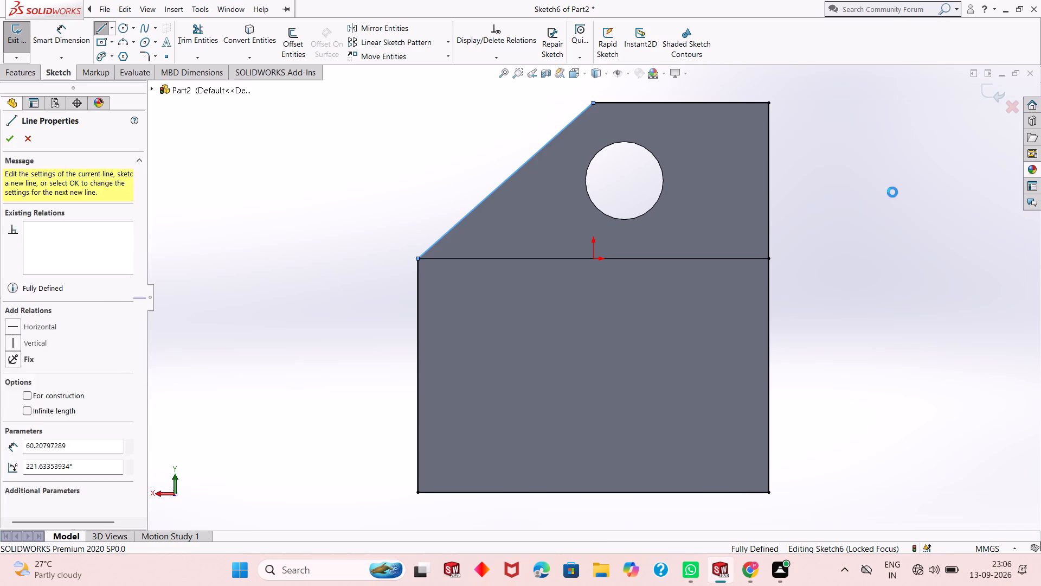
Extrude the traced outline as a blind boss 20 mm outward from the block's rear face, merged with the body.
middle_click_drag(681, 297, 717, 315)
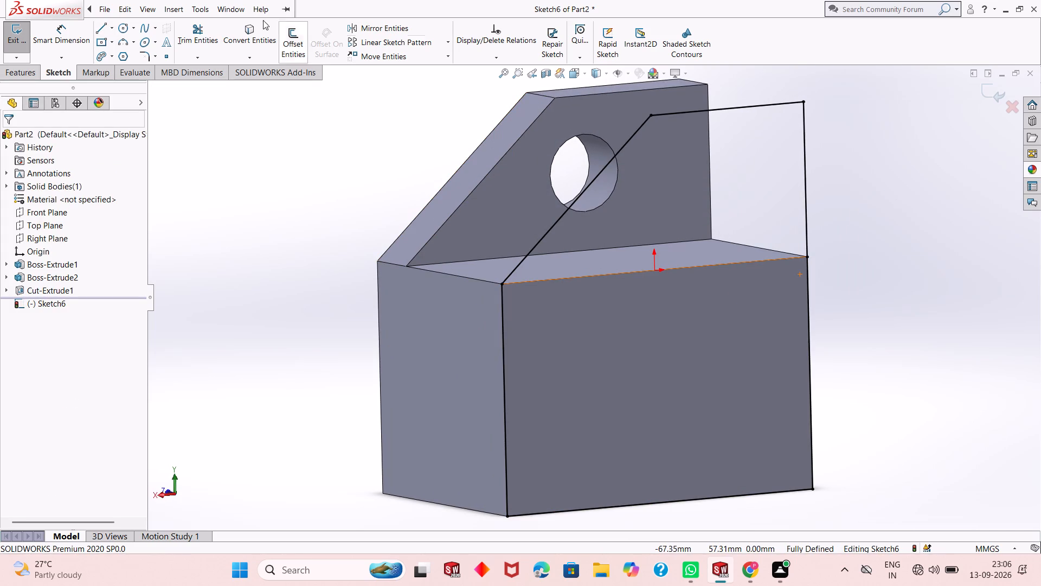
left_click(31, 72)
left_click(37, 45)
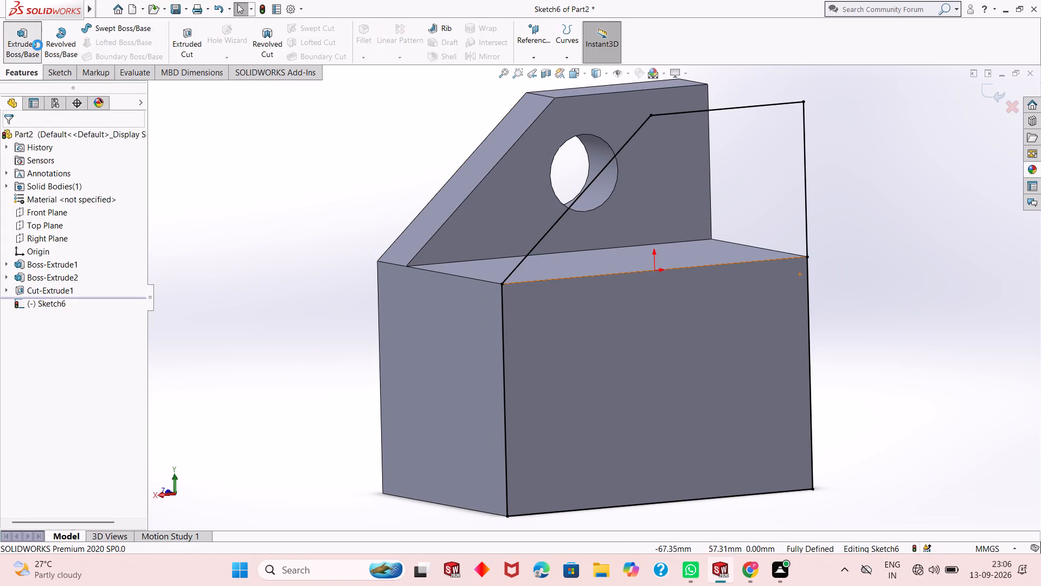
middle_click_drag(465, 173, 522, 164)
scroll(522, 164, "up", 3)
scroll(677, 179, "down", 2)
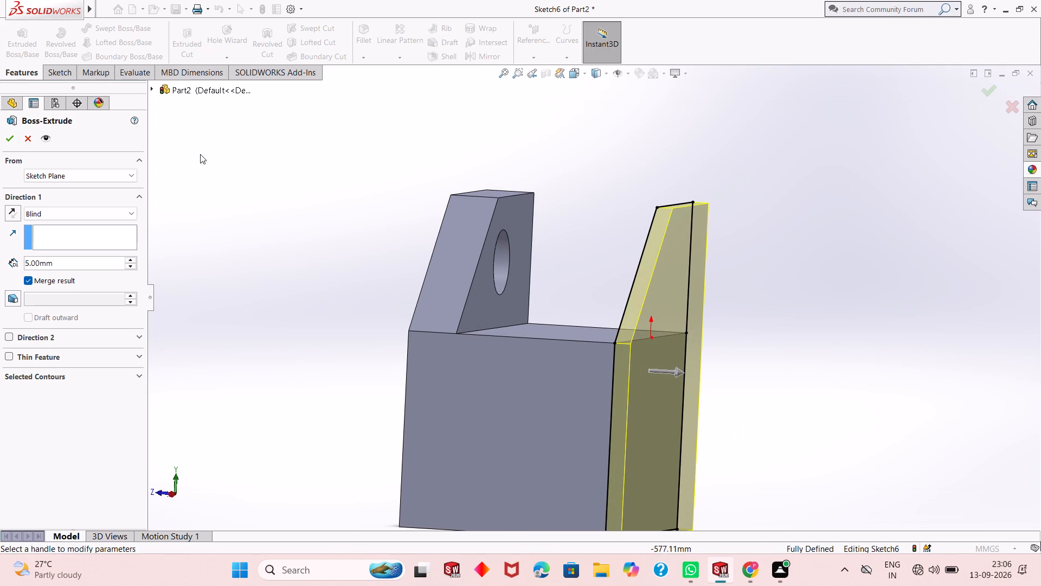
double_click(80, 258)
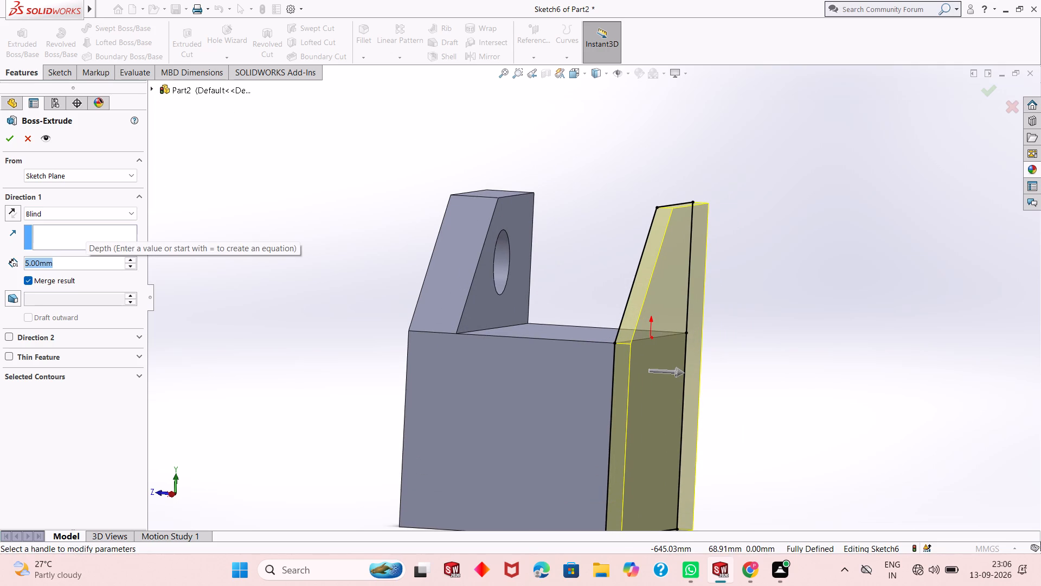
type("20")
key("Return")
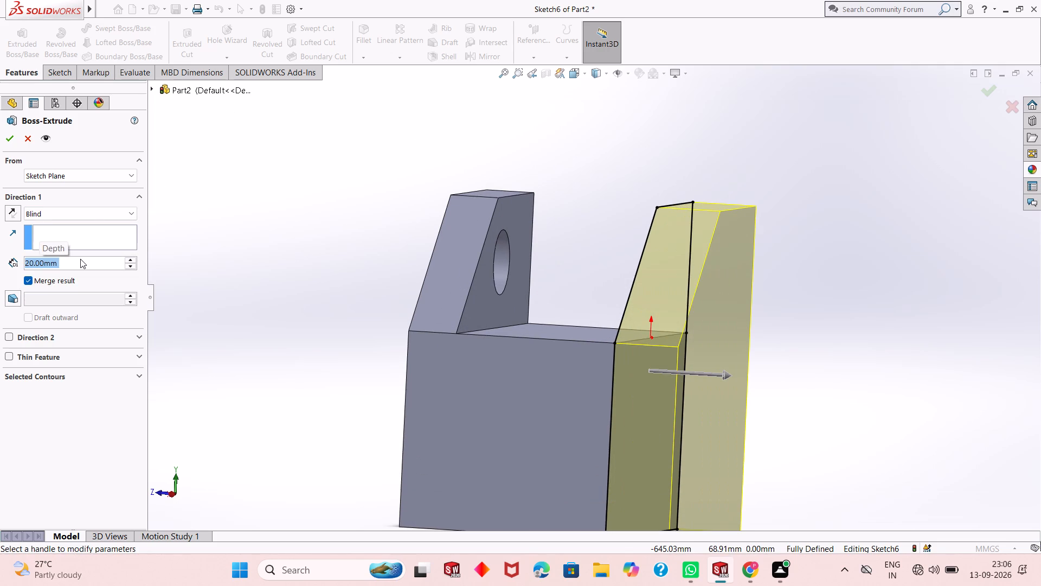
left_click(4, 137)
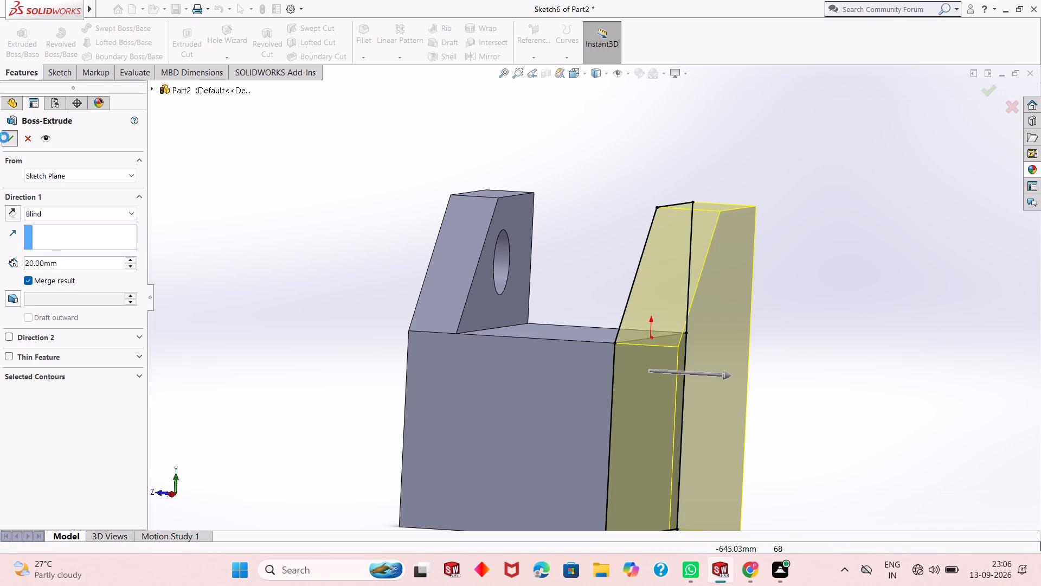
scroll(281, 189, "up", 2)
left_click(307, 195)
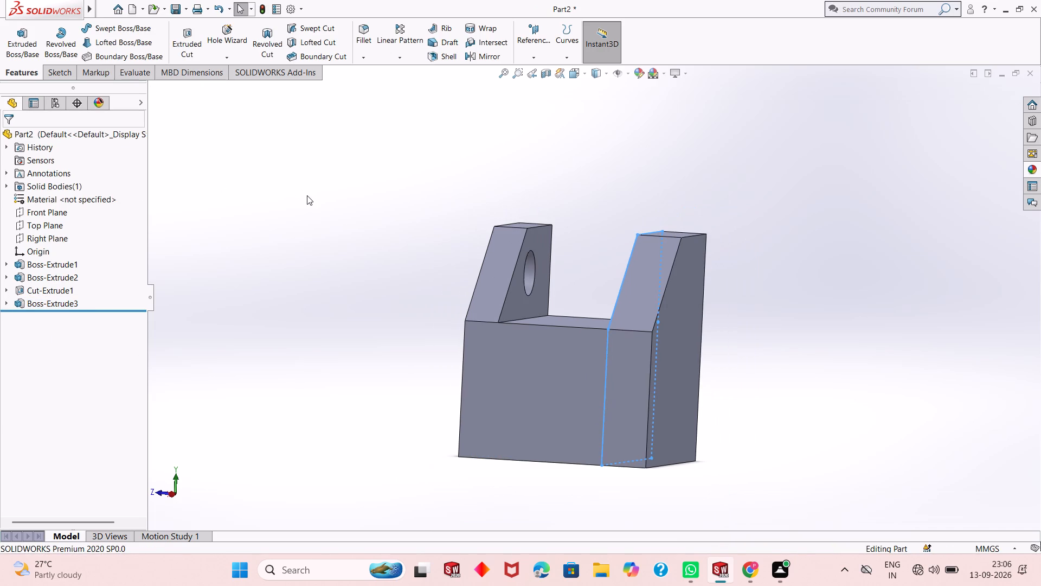
Start a new sketch on the outer front face of the holed plate and view it face-on.
scroll(374, 232, "up", 1)
scroll(666, 346, "down", 3)
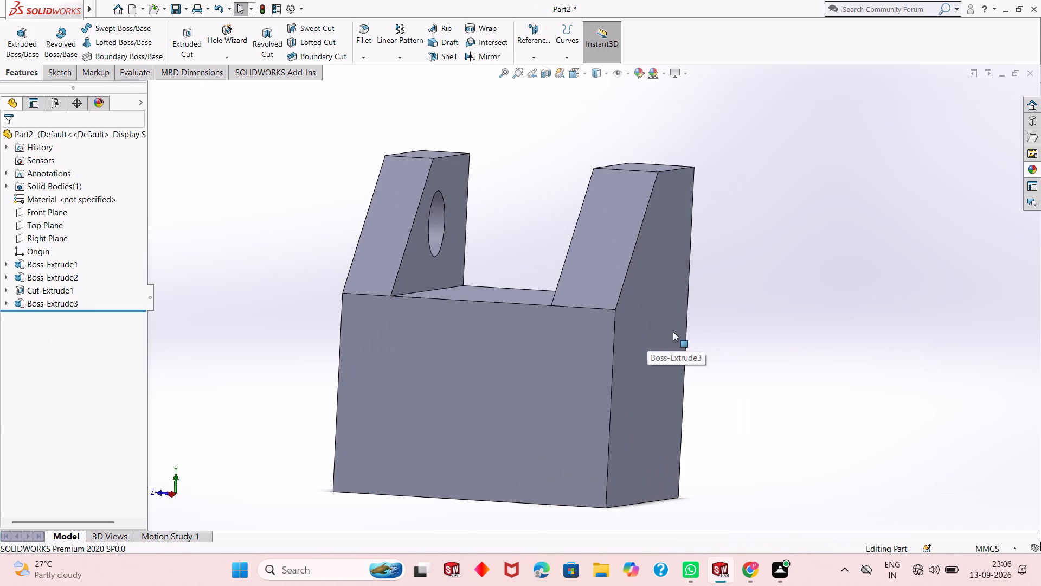
left_click(597, 302)
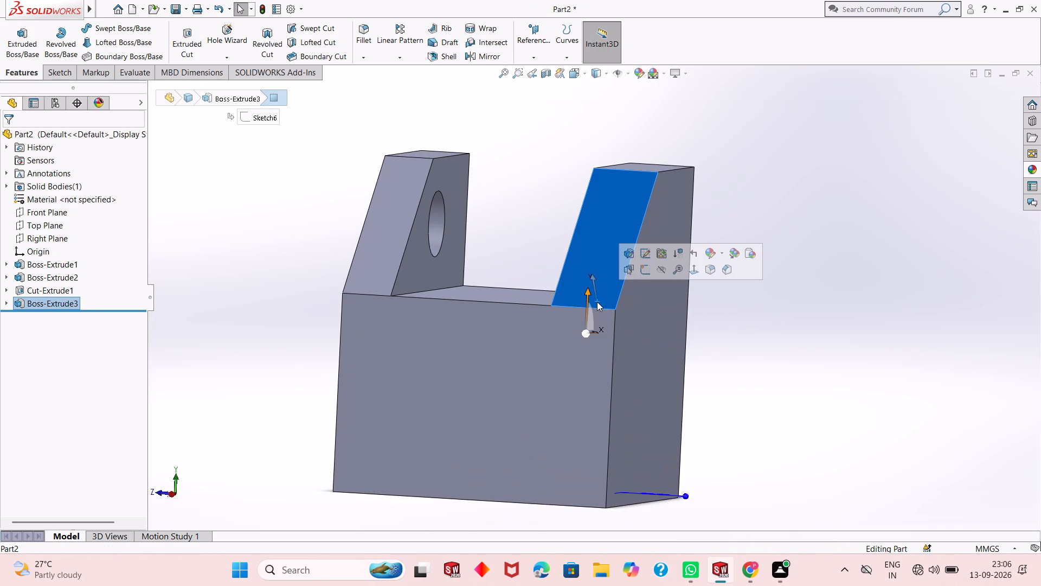
middle_click_drag(597, 302, 695, 337)
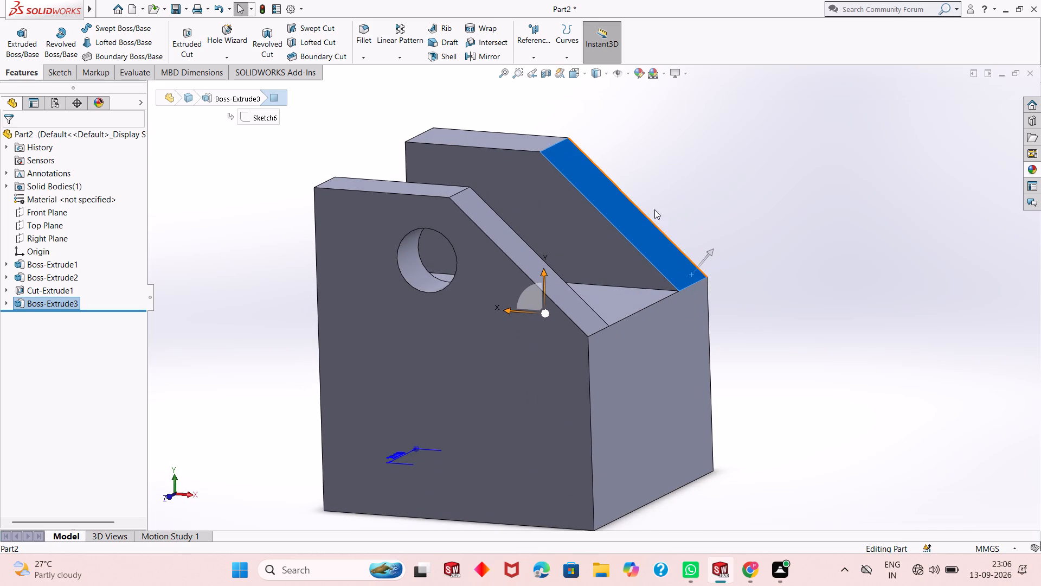
middle_click_drag(654, 232, 687, 259)
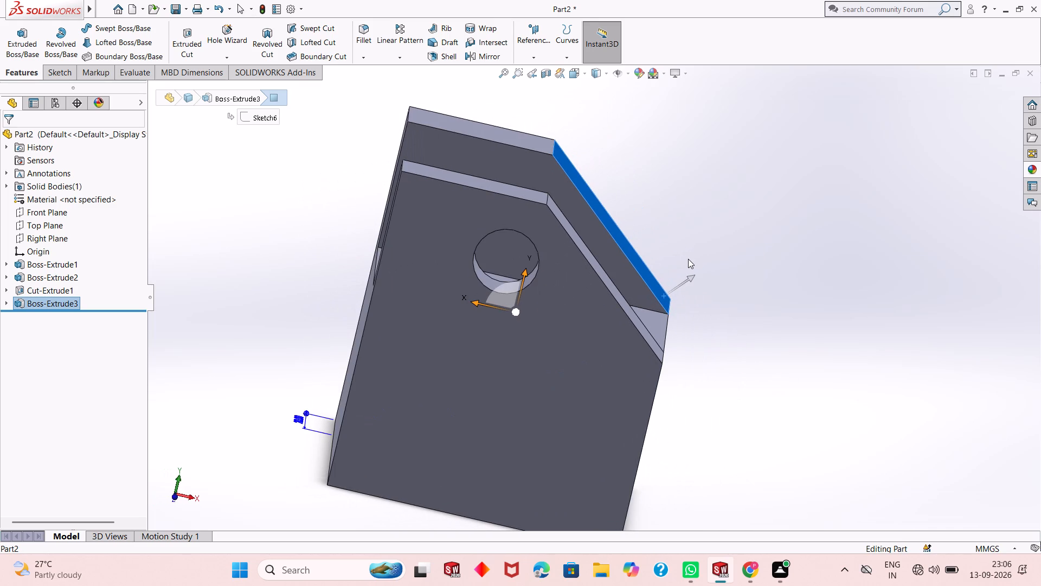
middle_click_drag(686, 261, 674, 265)
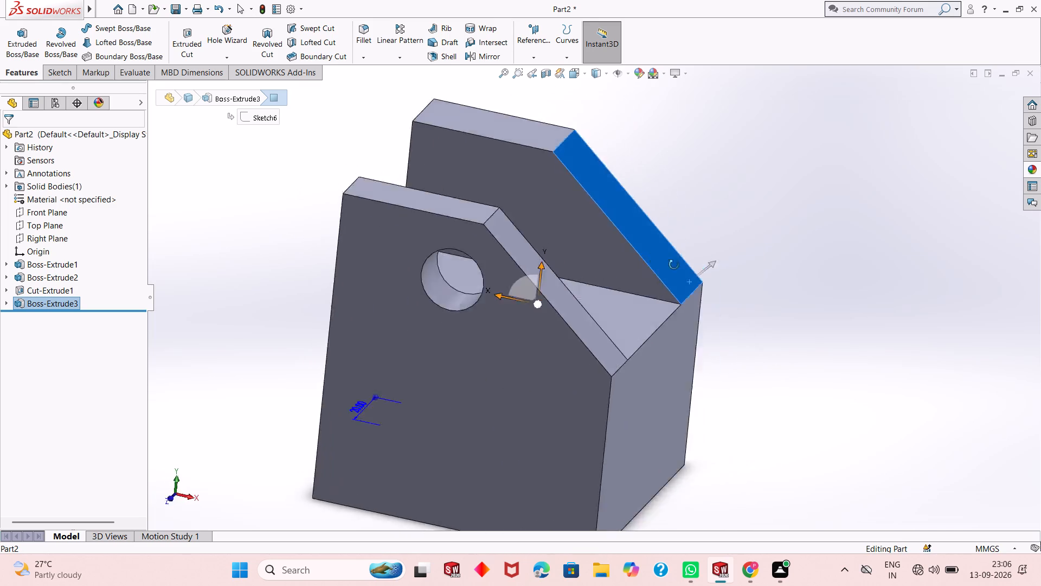
middle_click_drag(674, 265, 685, 202)
middle_click_drag(576, 249, 575, 249)
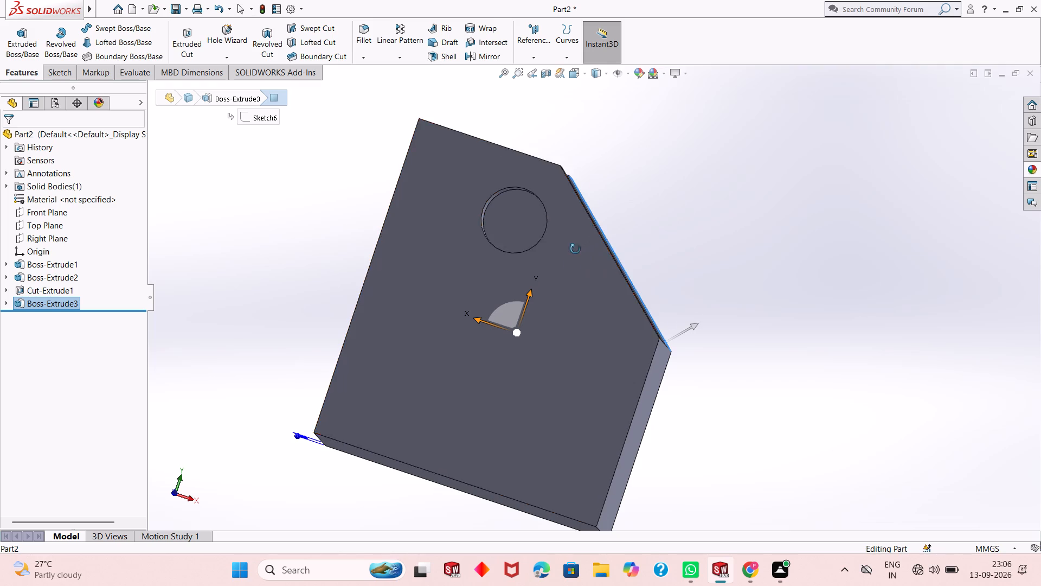
middle_click_drag(575, 249, 563, 300)
left_click(534, 263)
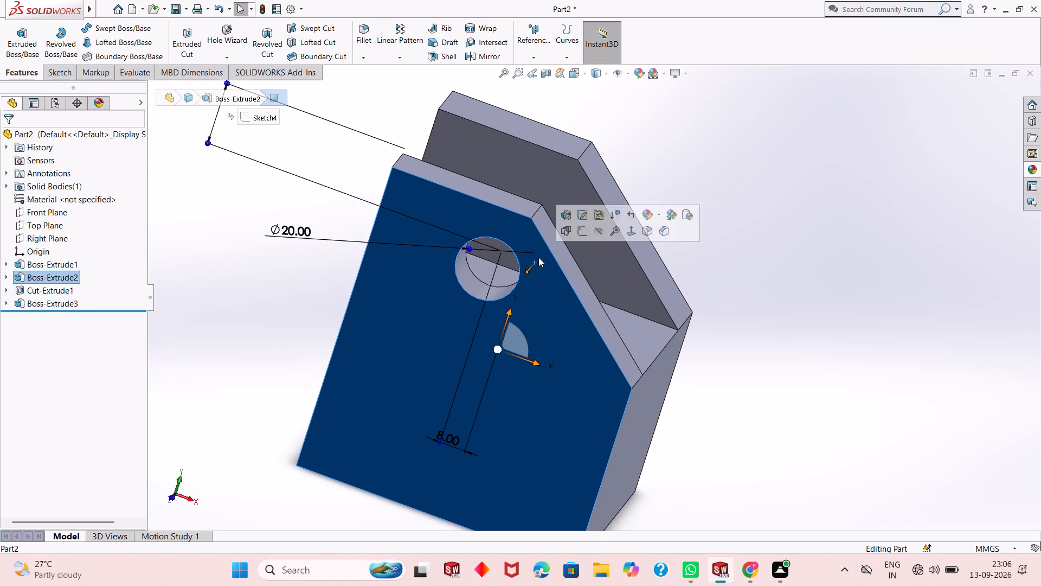
left_click(583, 233)
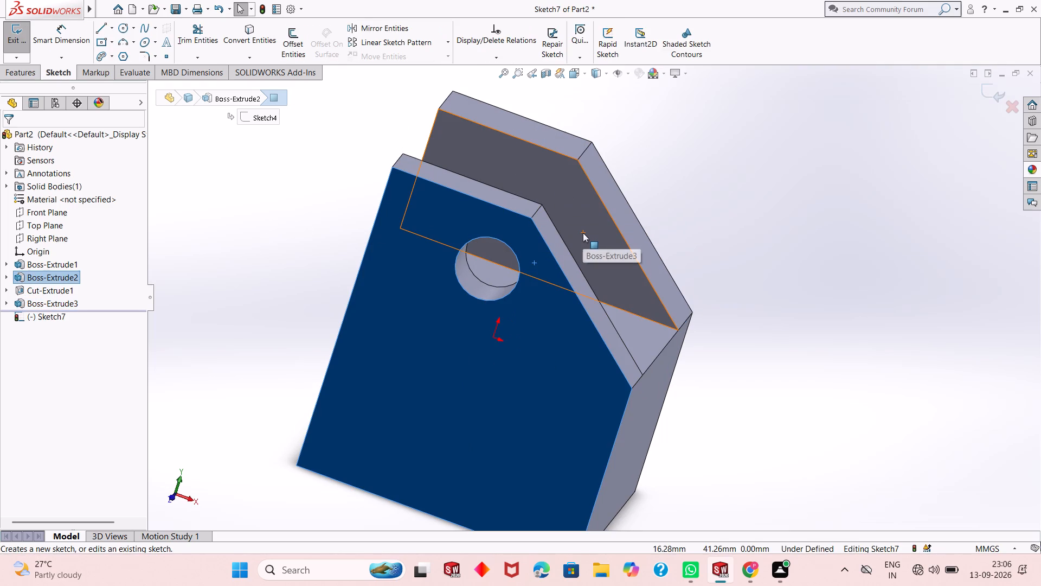
key("ctrl+8")
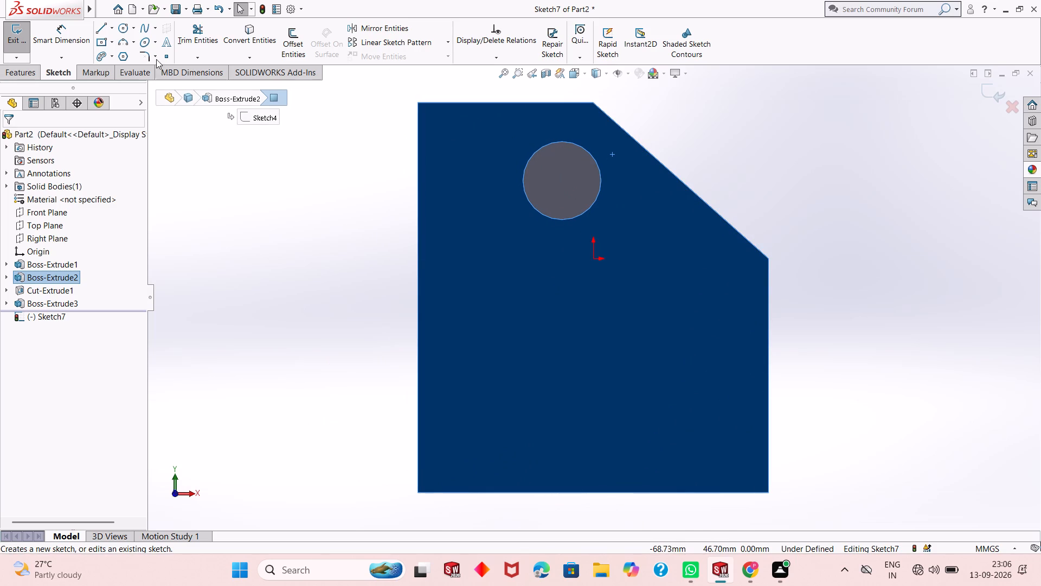
Sketch a circle of 10 mm radius, concentric with the existing hole and matching its edge.
left_click(121, 26)
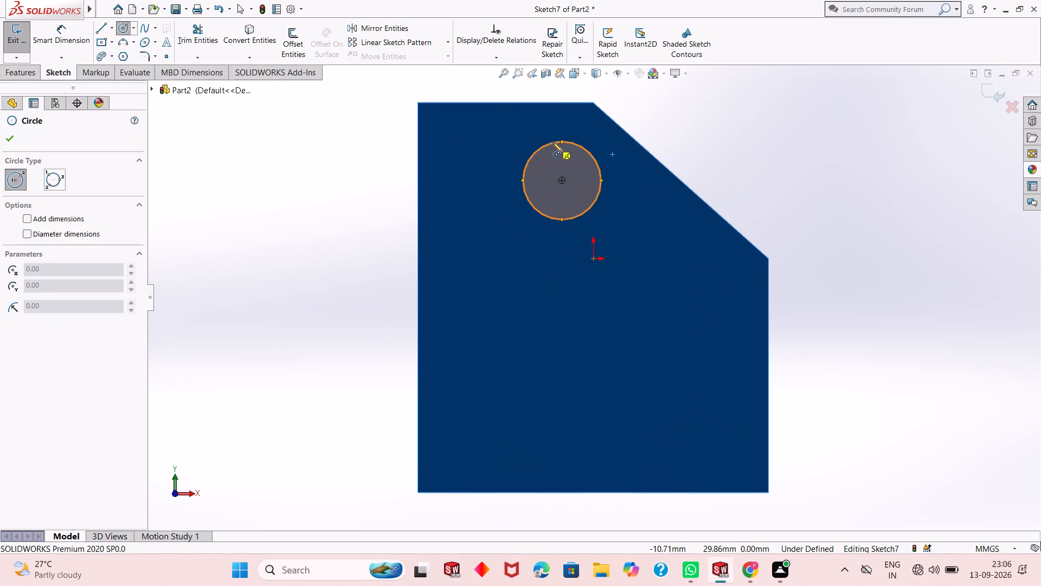
left_click(563, 181)
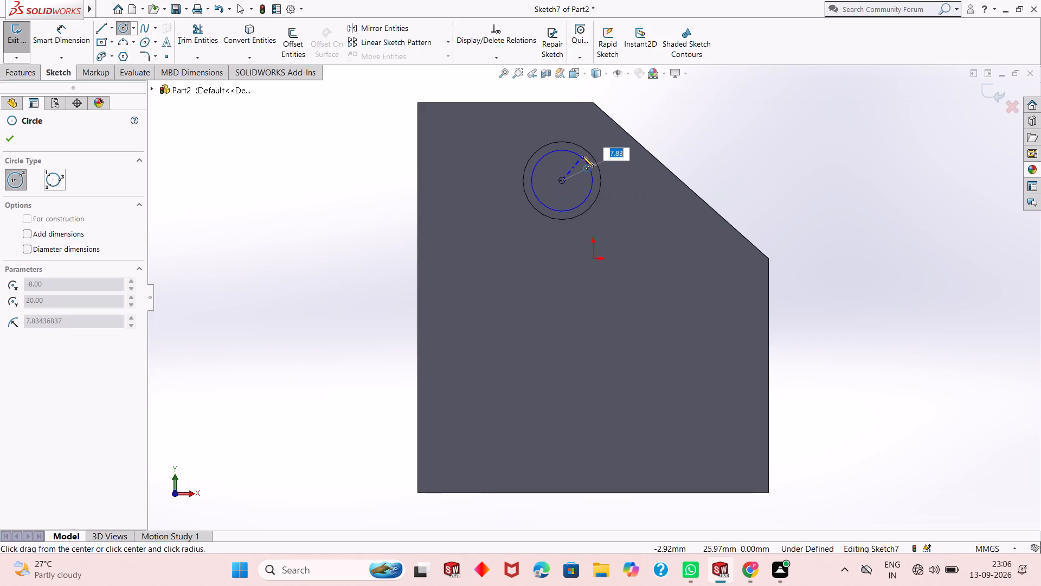
left_click(589, 152)
right_click(589, 152)
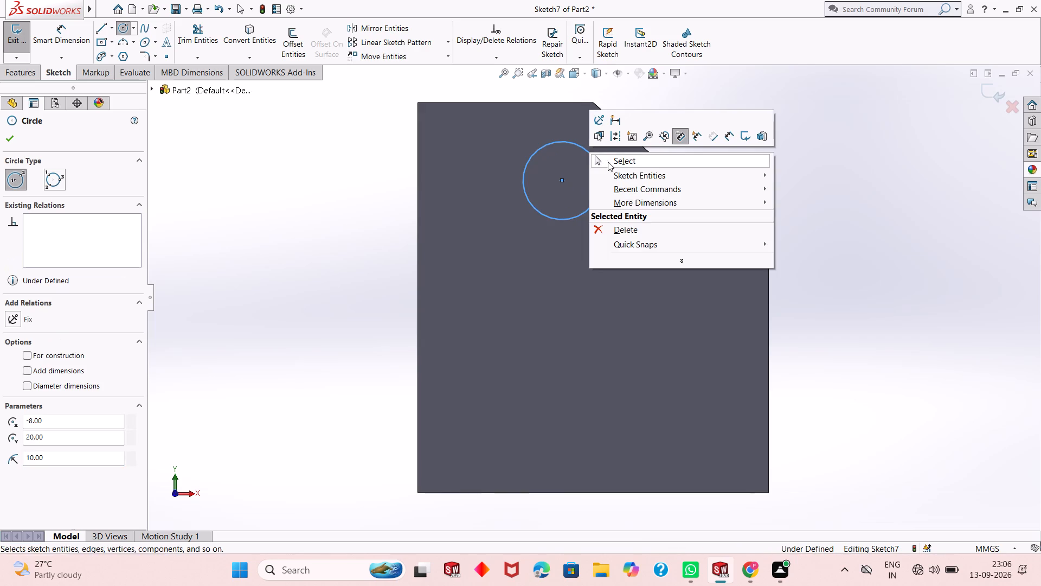
left_click(610, 162)
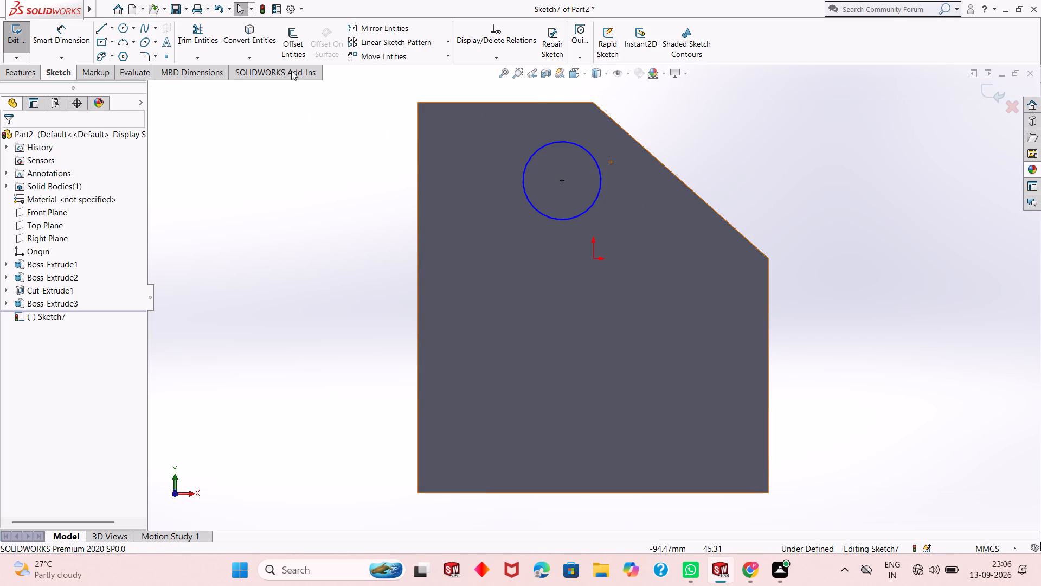
Cut the 10 mm radius circle Through All so the hole passes through both upright plates.
left_click(36, 73)
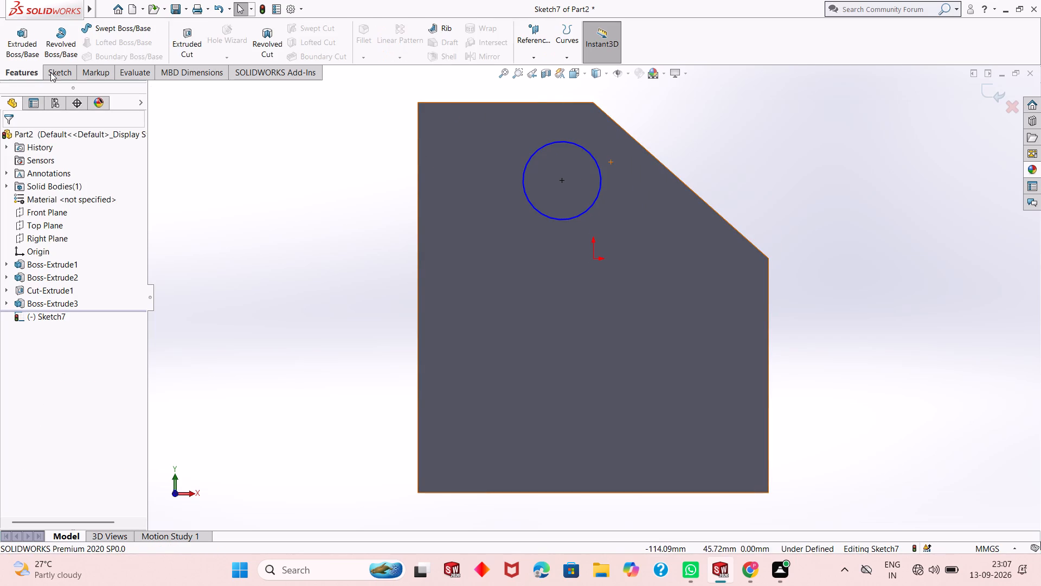
left_click(188, 40)
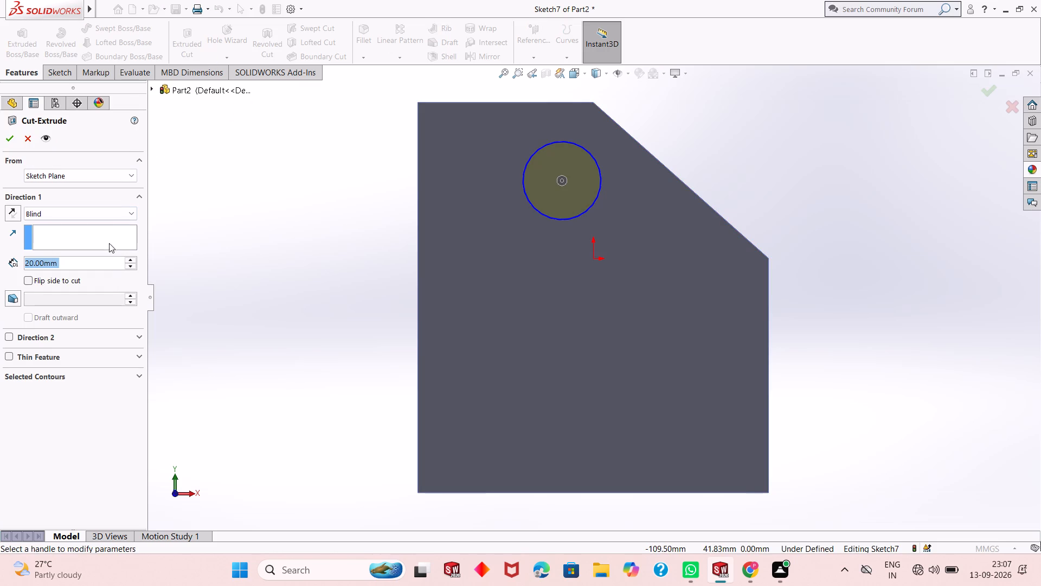
left_click(107, 216)
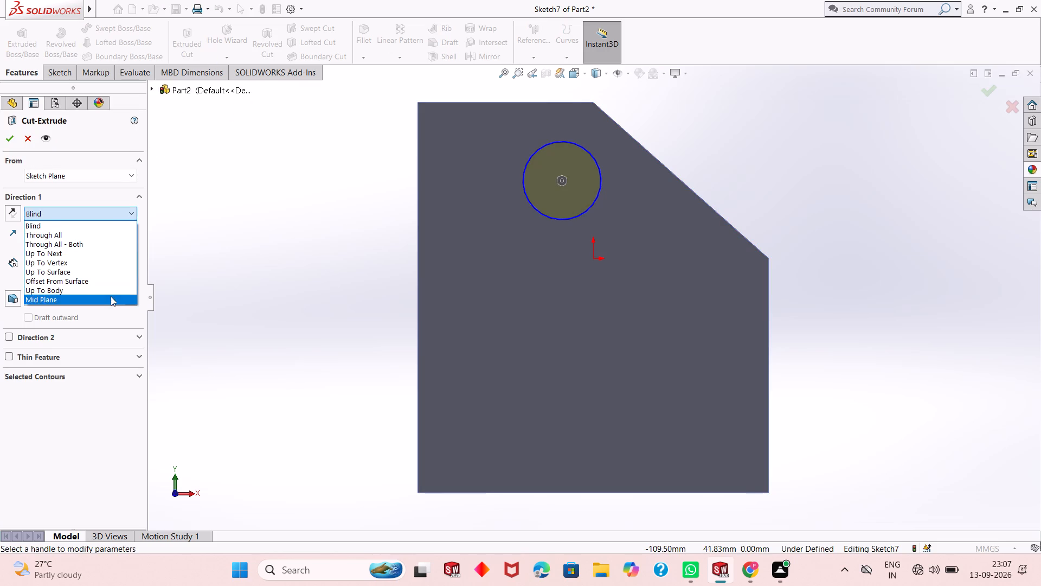
left_click(107, 237)
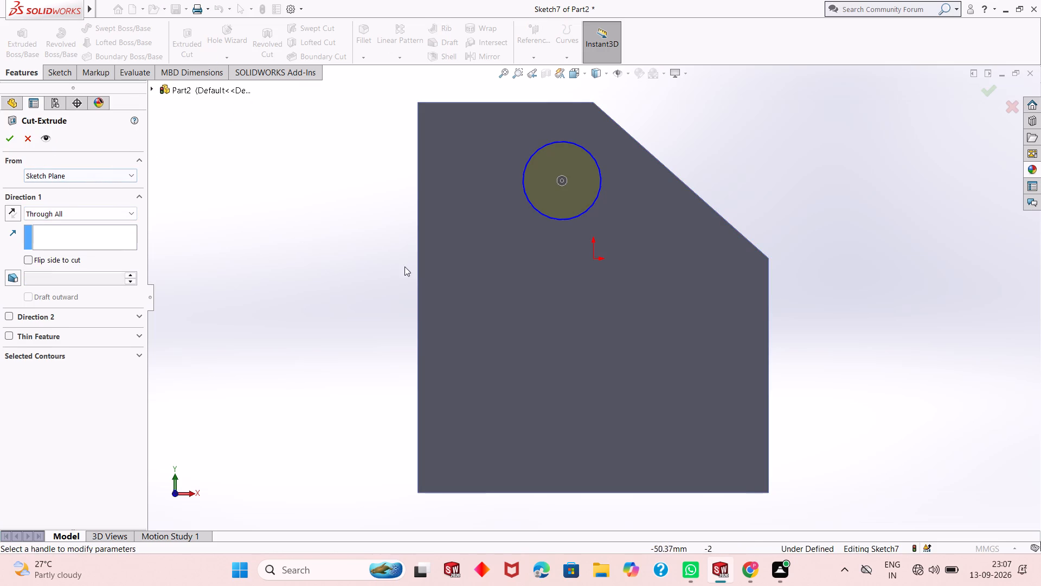
middle_click_drag(544, 278, 426, 335)
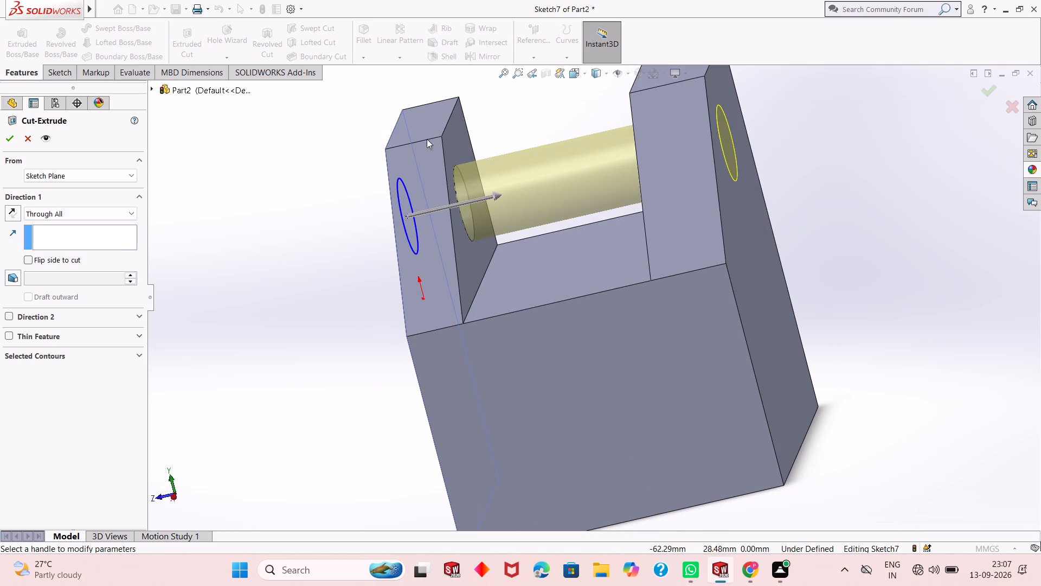
scroll(413, 242, "up", 2)
left_click(392, 242)
middle_click_drag(528, 254, 534, 252)
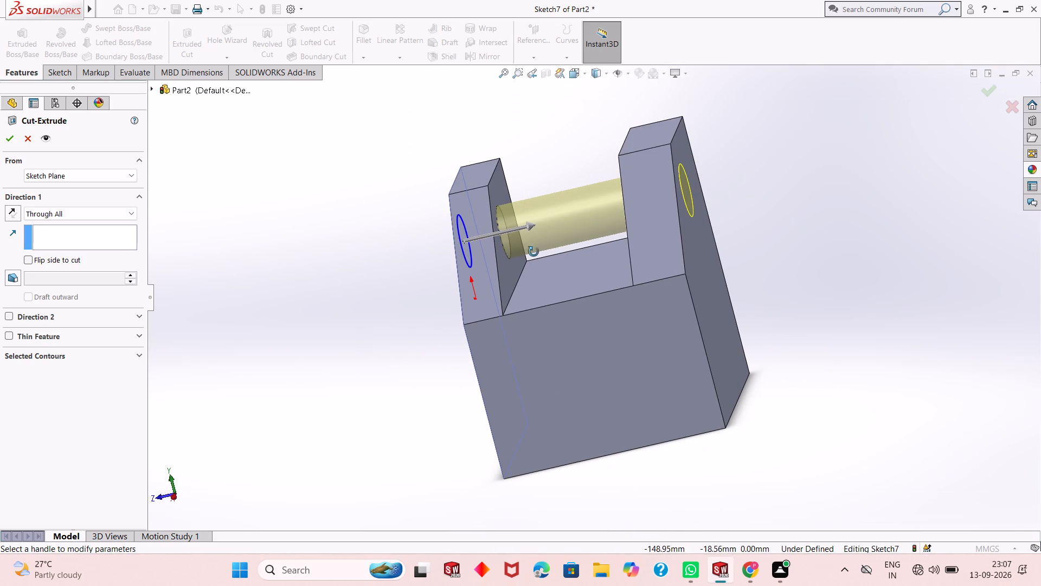
middle_click_drag(534, 252, 544, 248)
left_click(544, 248)
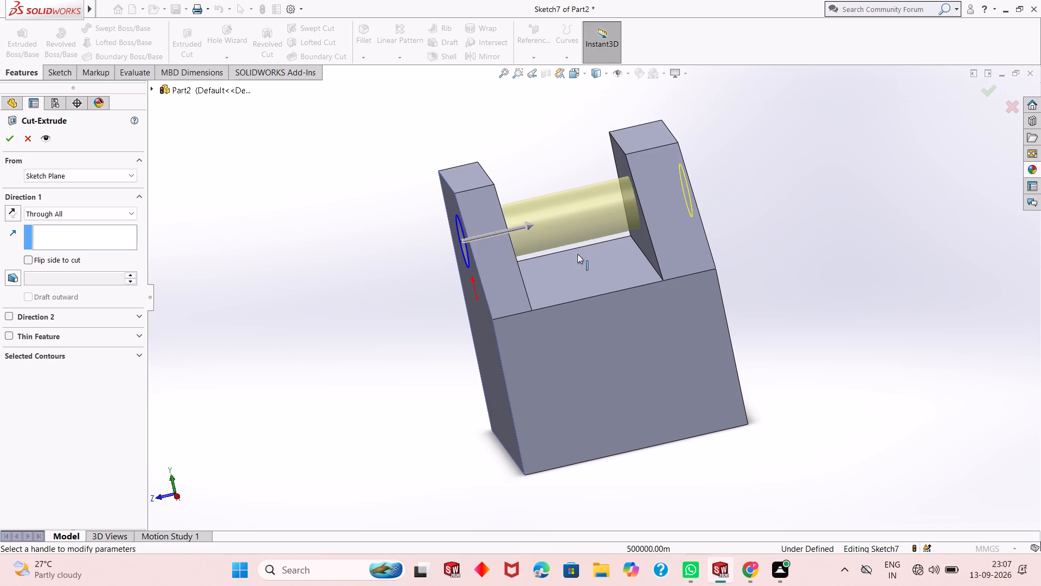
scroll(604, 288, "up", 1)
scroll(649, 222, "down", 3)
scroll(608, 277, "up", 1)
middle_click_drag(607, 278, 618, 272)
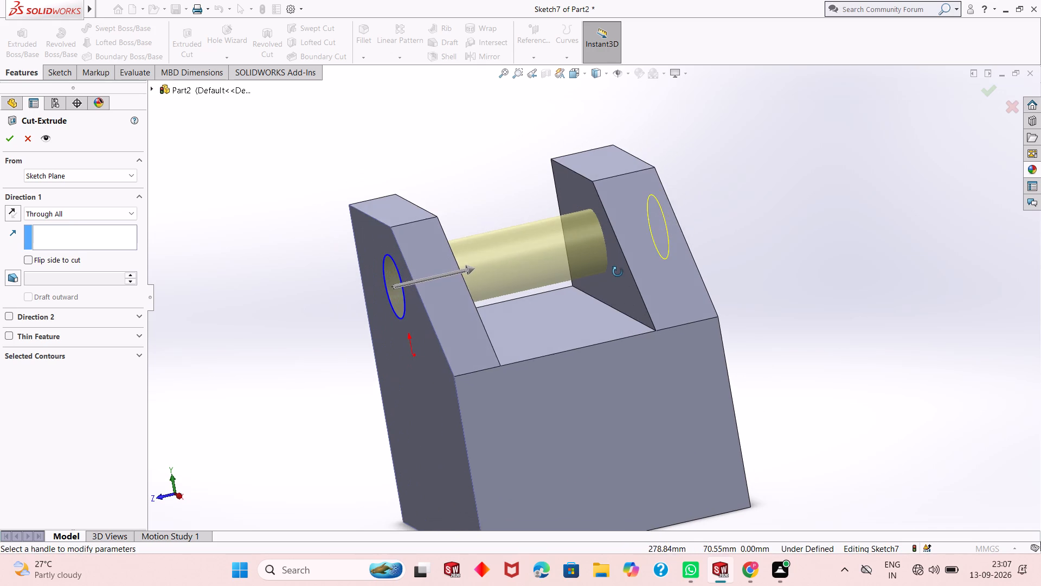
middle_click_drag(618, 272, 620, 271)
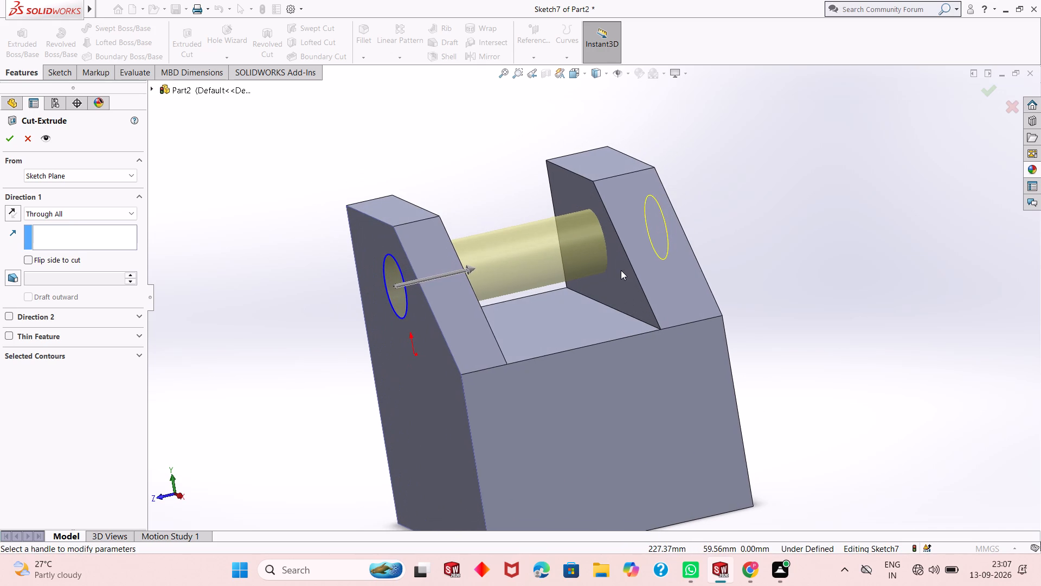
scroll(603, 286, "up", 1)
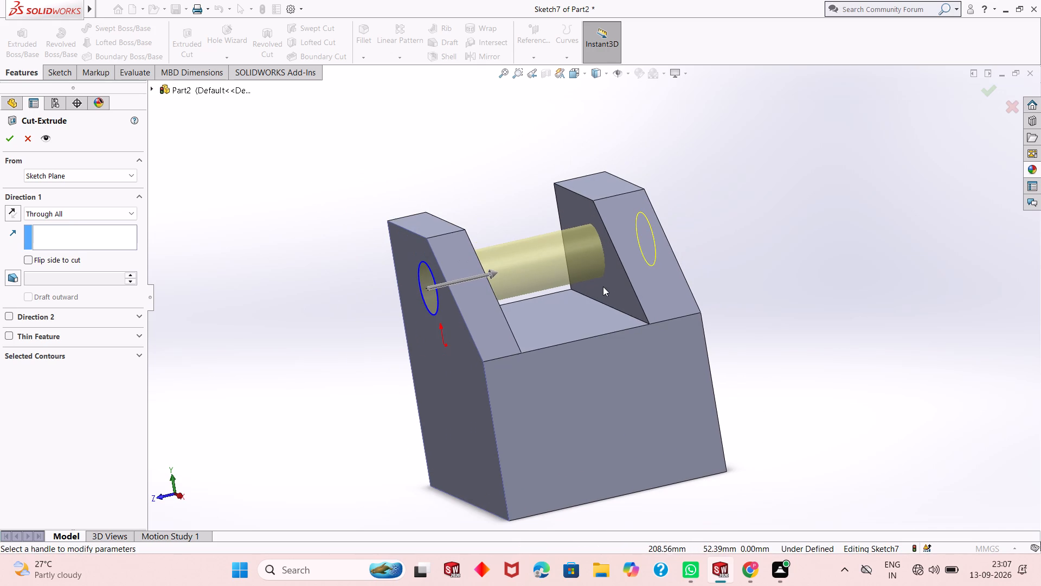
middle_click_drag(611, 303, 615, 280)
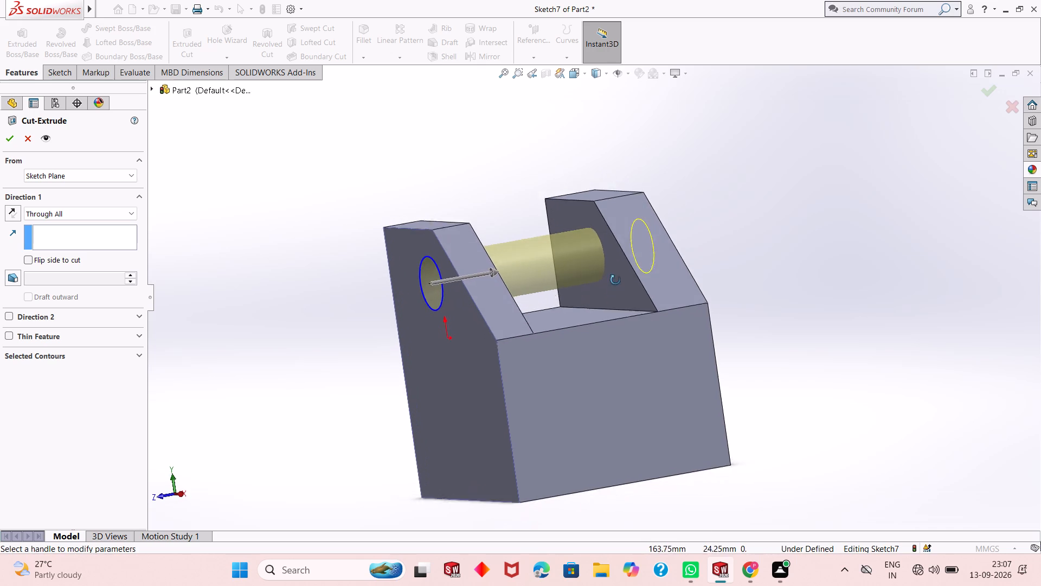
middle_click_drag(615, 280, 605, 276)
scroll(605, 276, "up", 1)
left_click(619, 396)
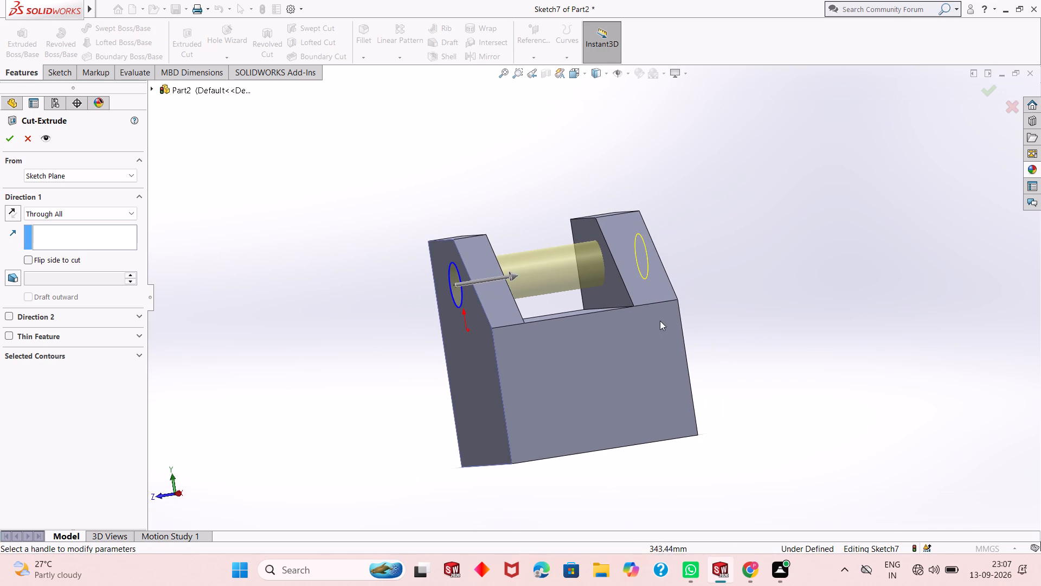
left_click(613, 341)
left_click(366, 262)
left_click(7, 143)
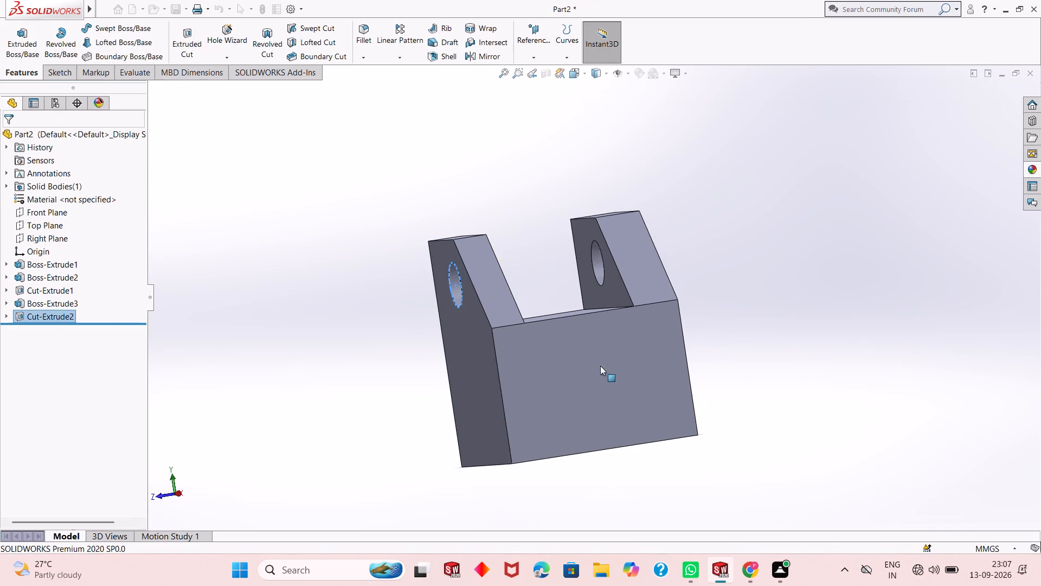
Start a new sketch on the block's rectangular side face below the plates' sloped edges and view it face-on.
left_click(611, 366)
left_click(663, 333)
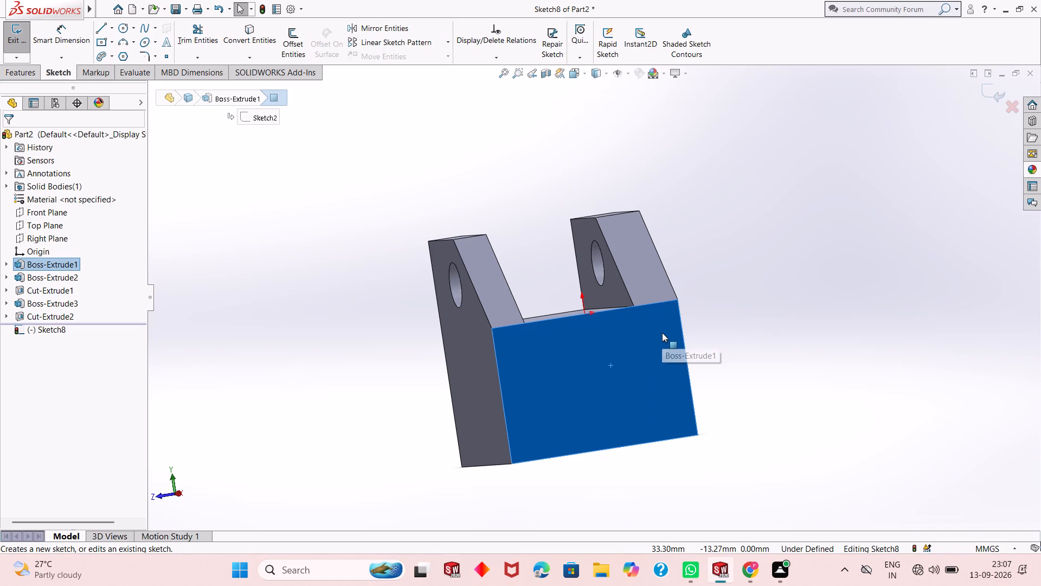
key("ctrl+8")
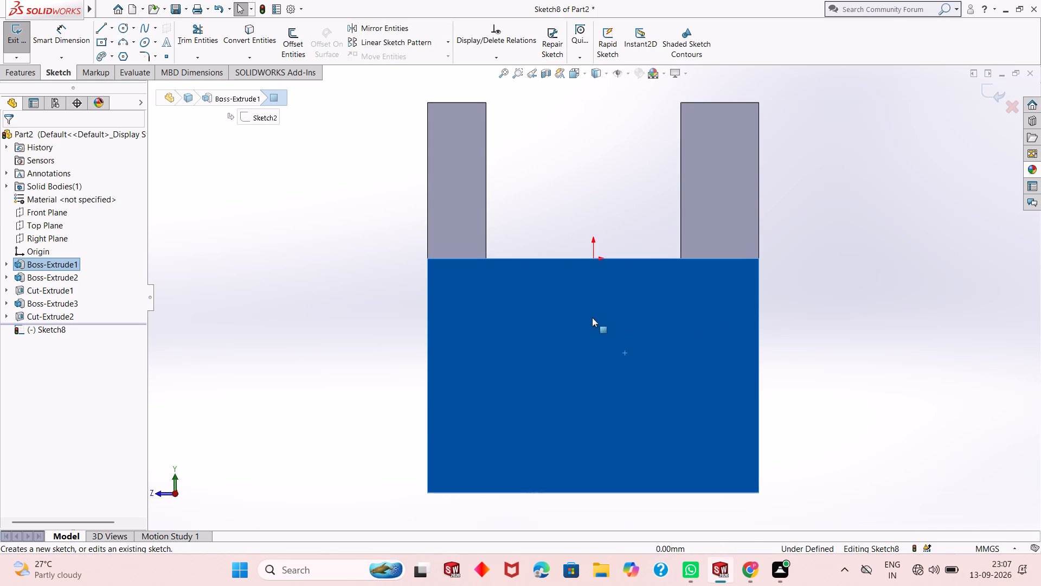
scroll(615, 321, "up", 2)
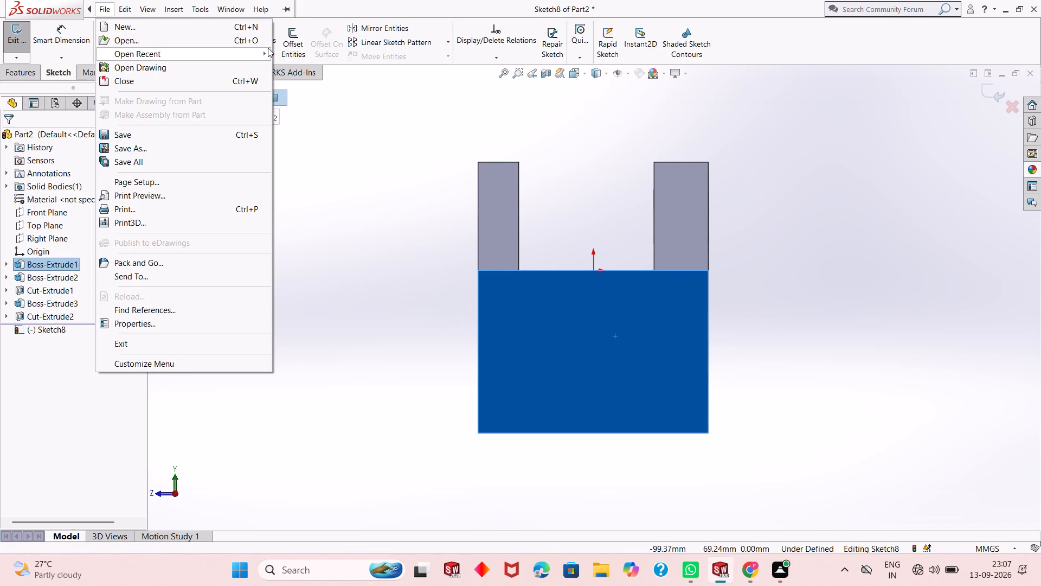
left_click(266, 431)
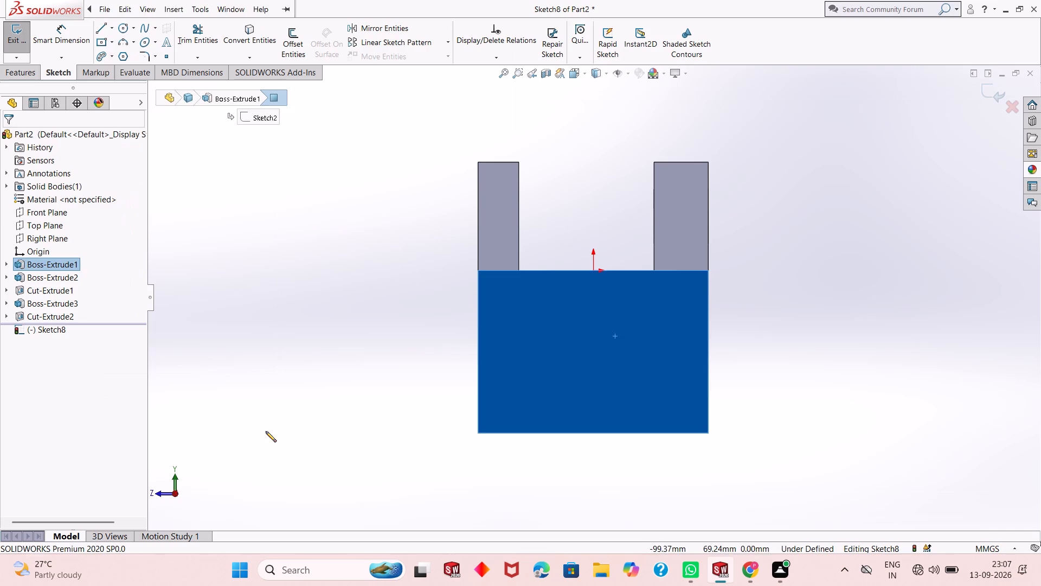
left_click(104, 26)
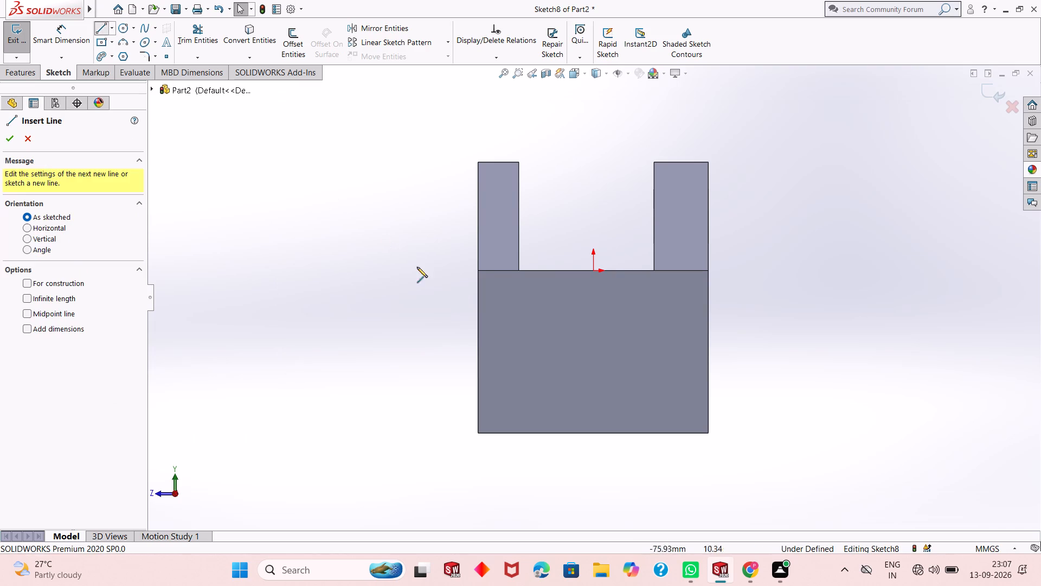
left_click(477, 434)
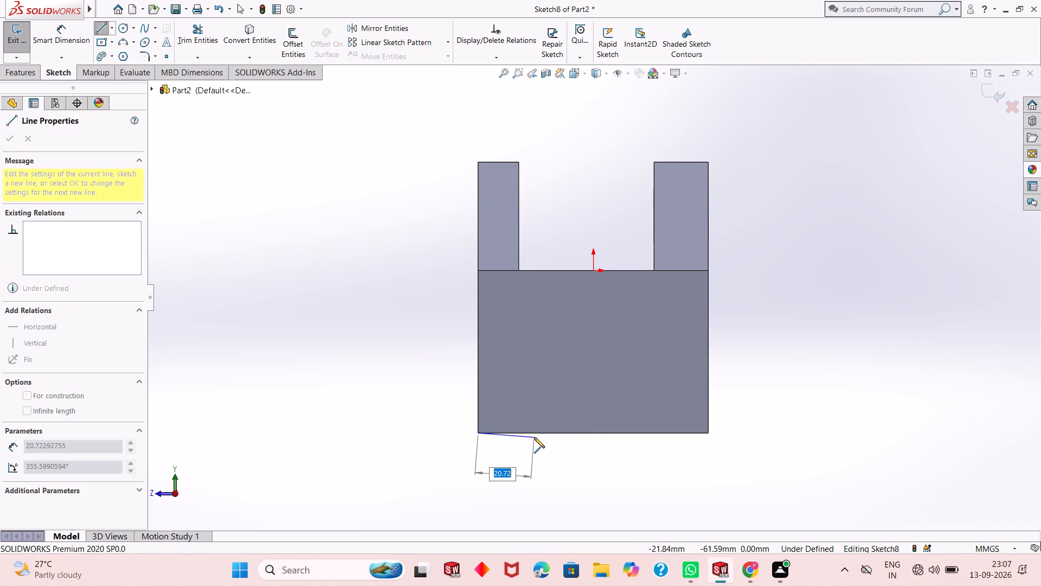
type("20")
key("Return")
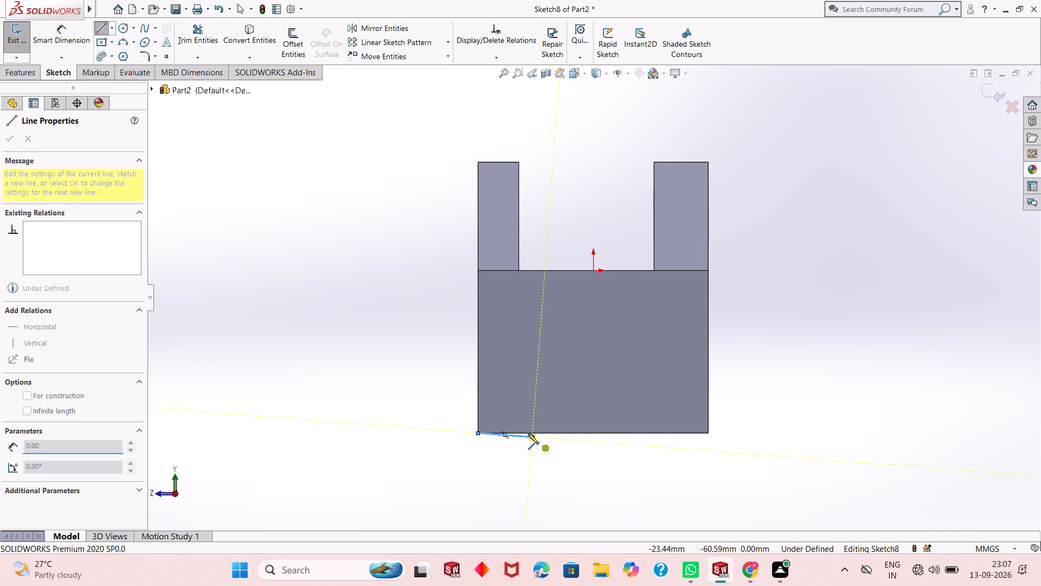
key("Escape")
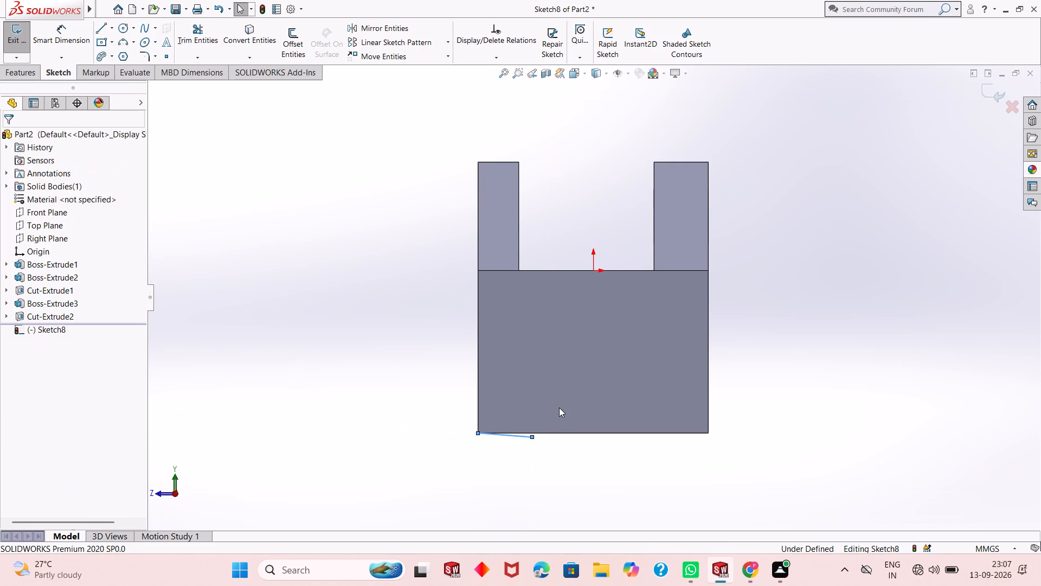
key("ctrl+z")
Sketch connected lines from the face's bottom corner under the thinner plate: 20 mm along the bottom edge, 40 mm up, 35 mm across, 40 mm down.
key("l")
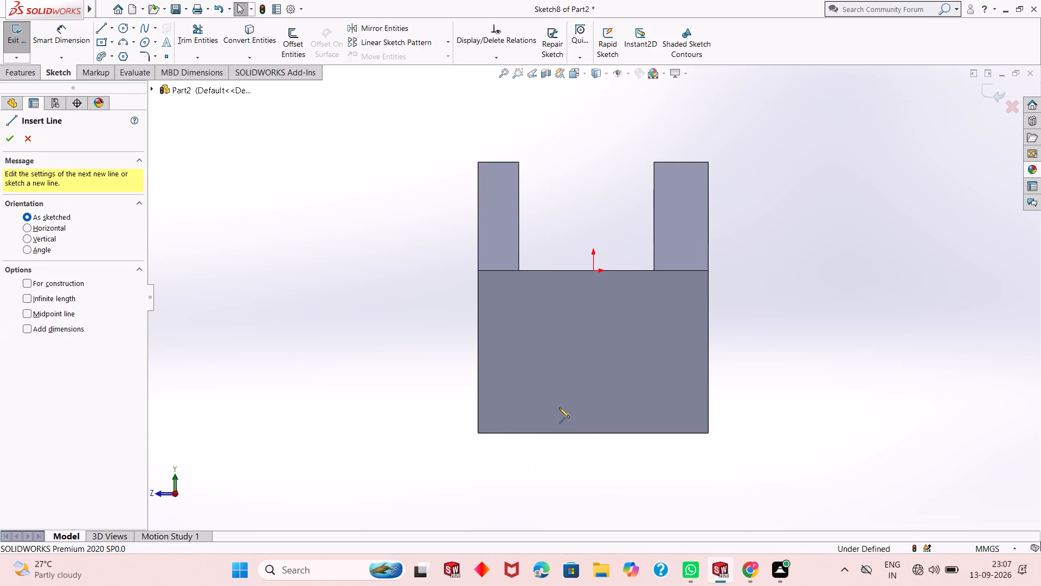
left_click(478, 431)
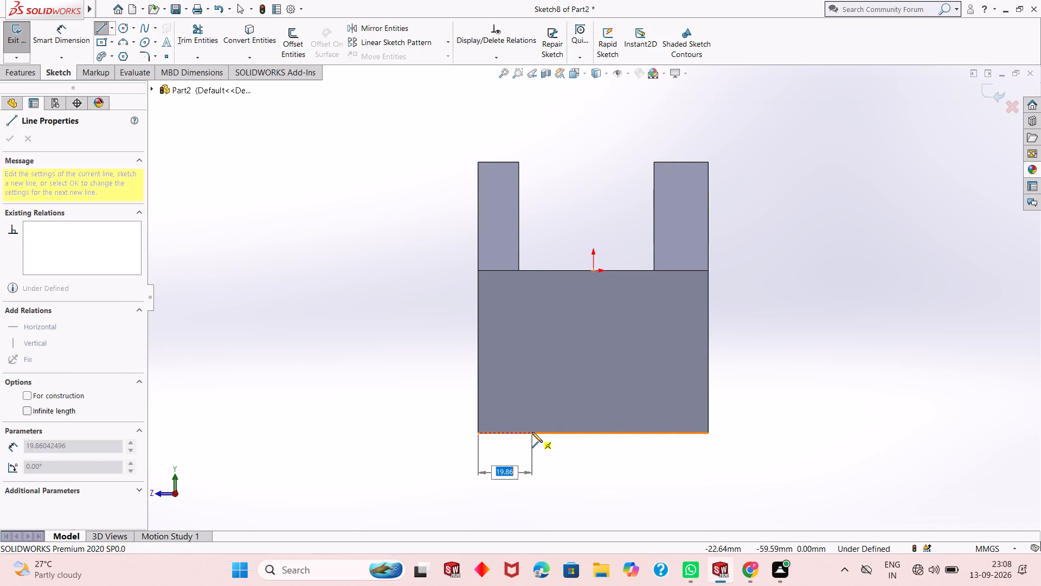
type("2.0")
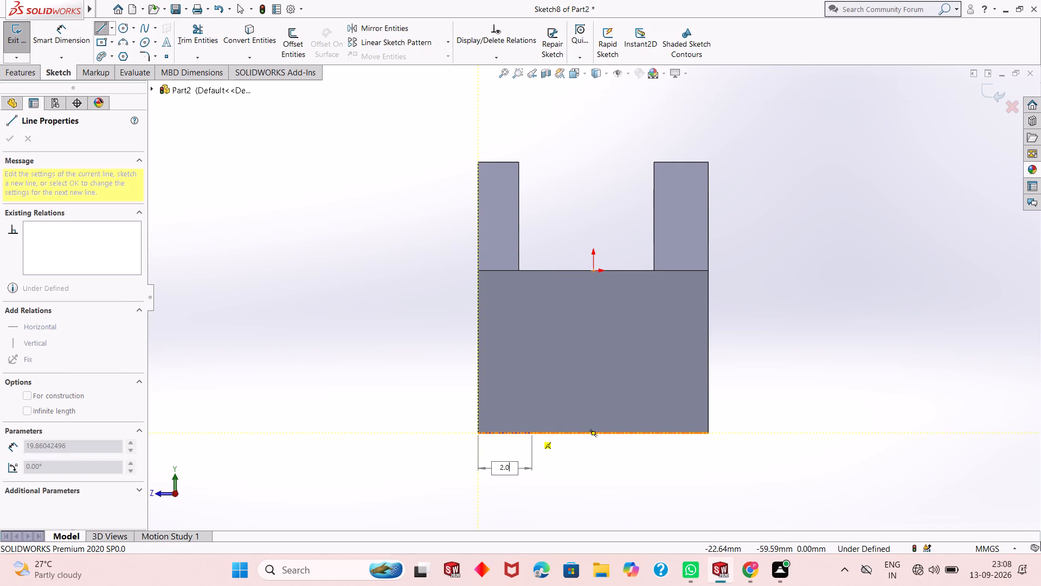
key("BackSpace")
key("BackSpace")
key("0")
key("Return")
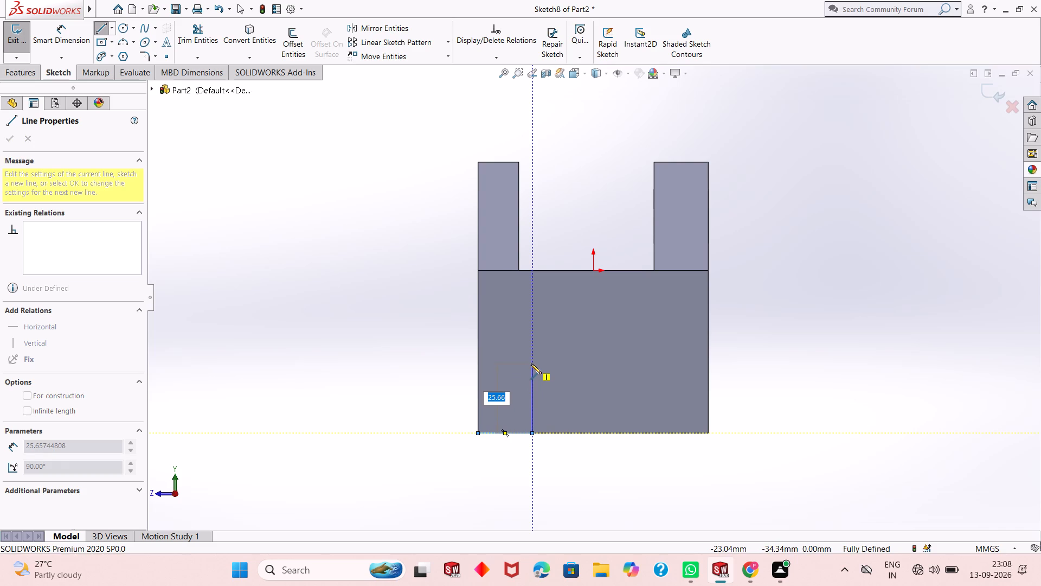
type("40")
key("Return")
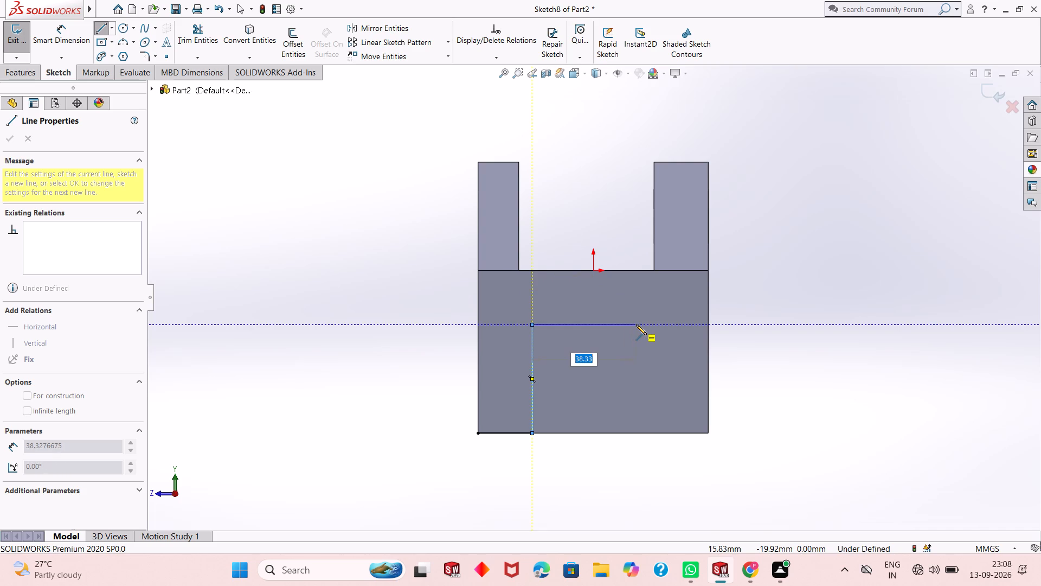
type("35")
key("Return")
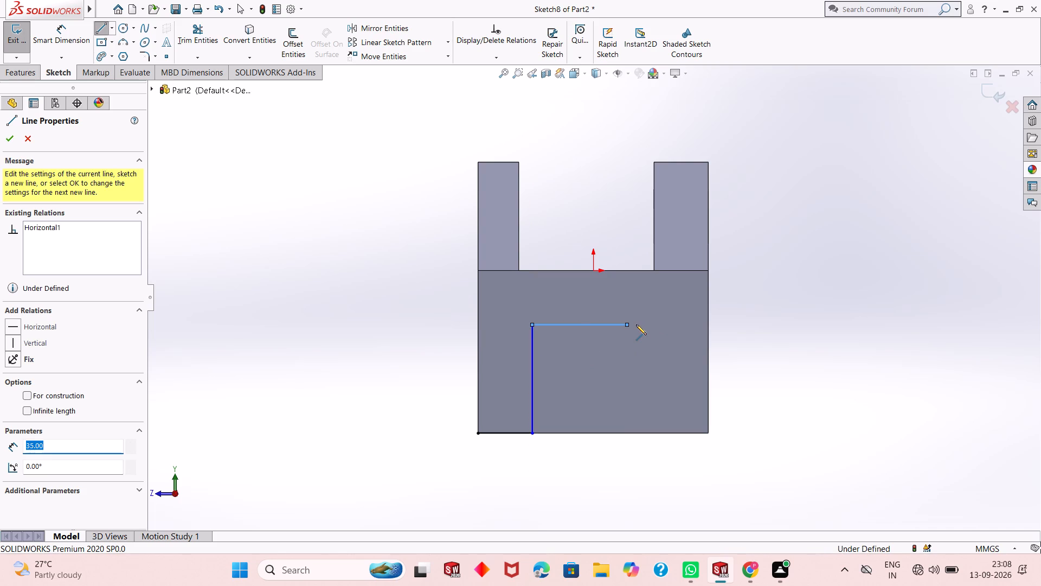
left_click(630, 432)
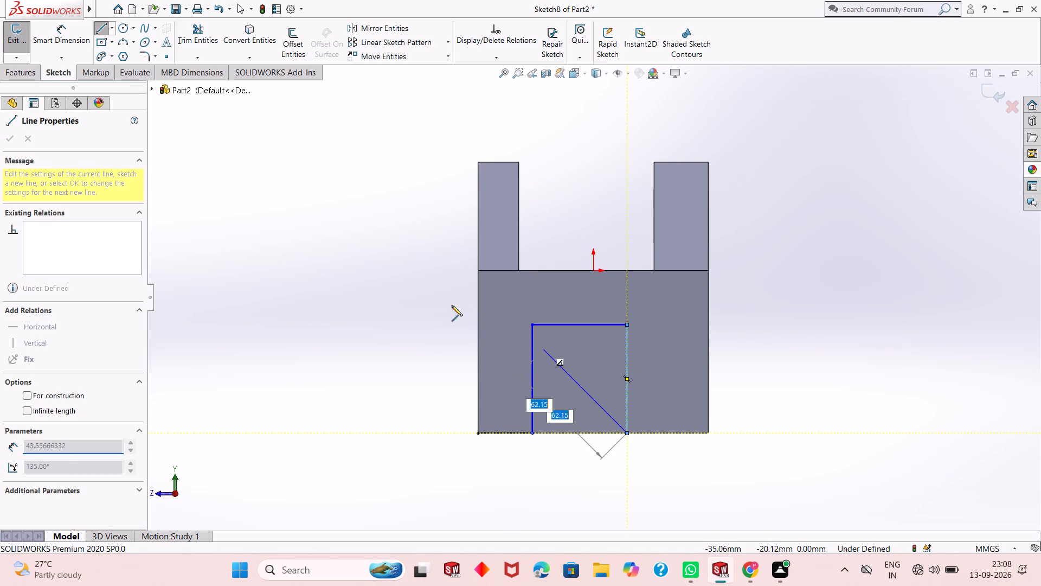
right_click(392, 291)
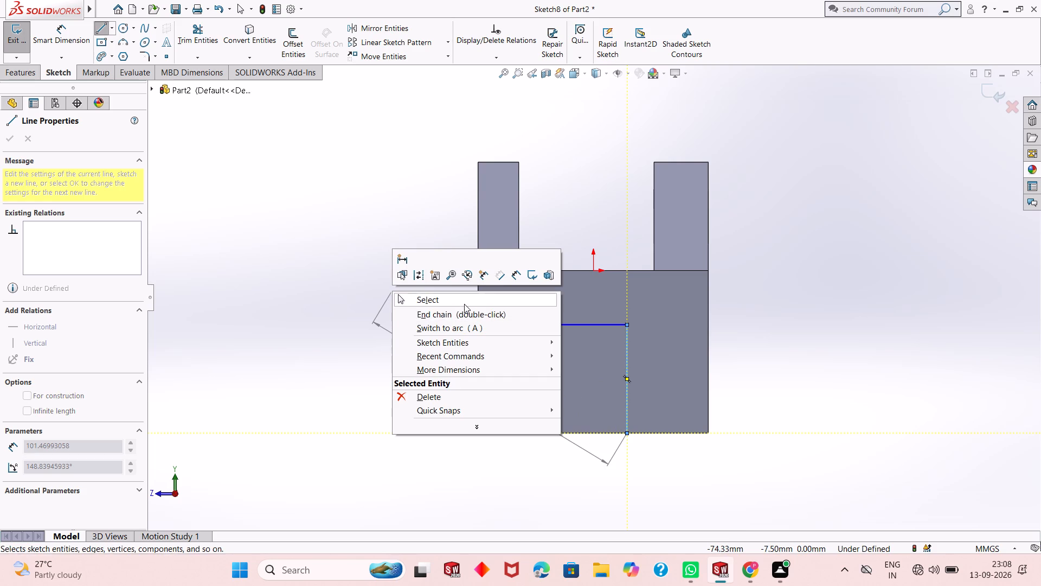
left_click(464, 304)
scroll(574, 368, "up", 1)
middle_click_drag(580, 367, 586, 367)
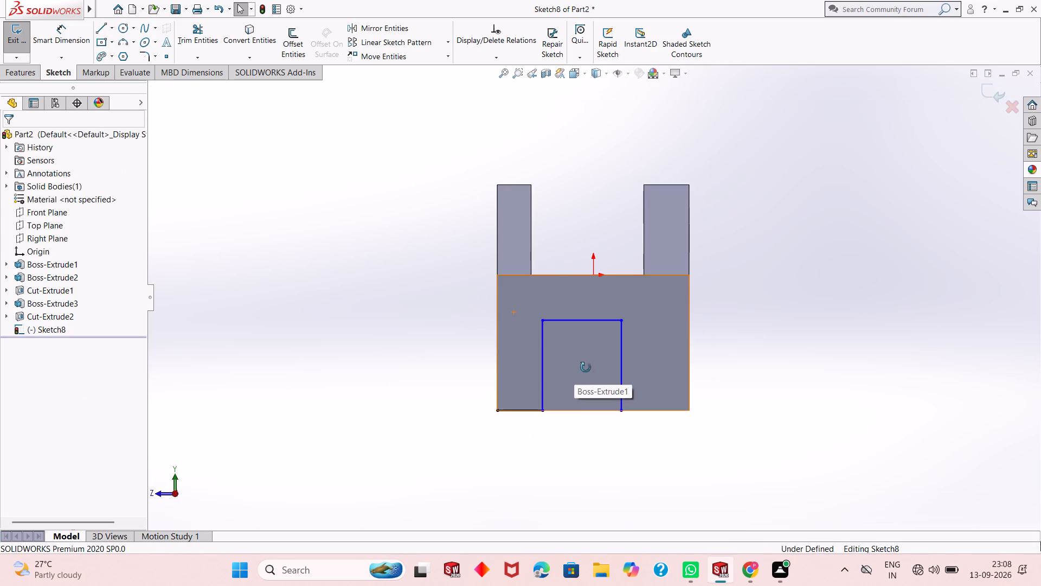
middle_click_drag(586, 367, 657, 366)
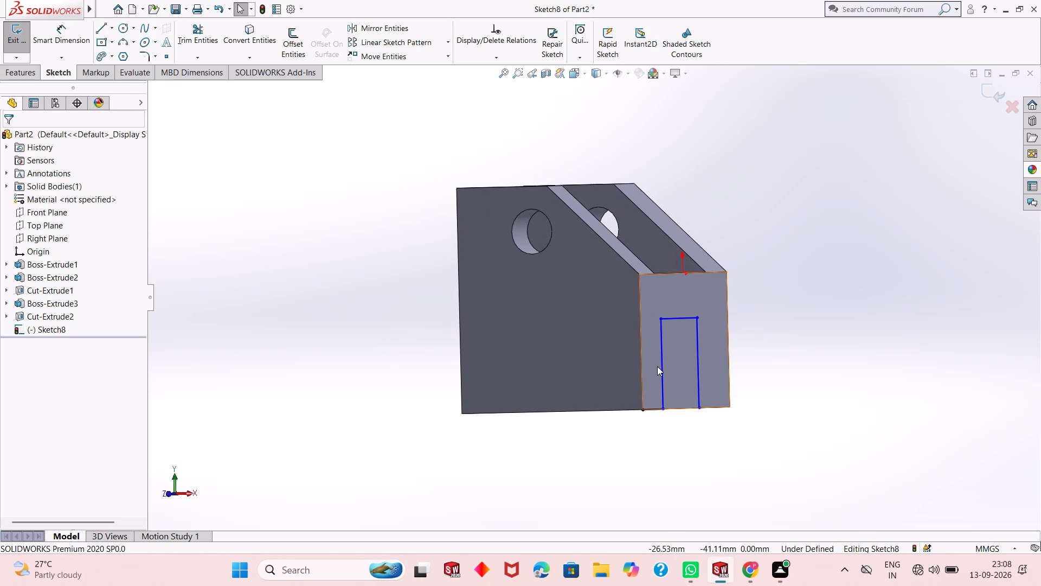
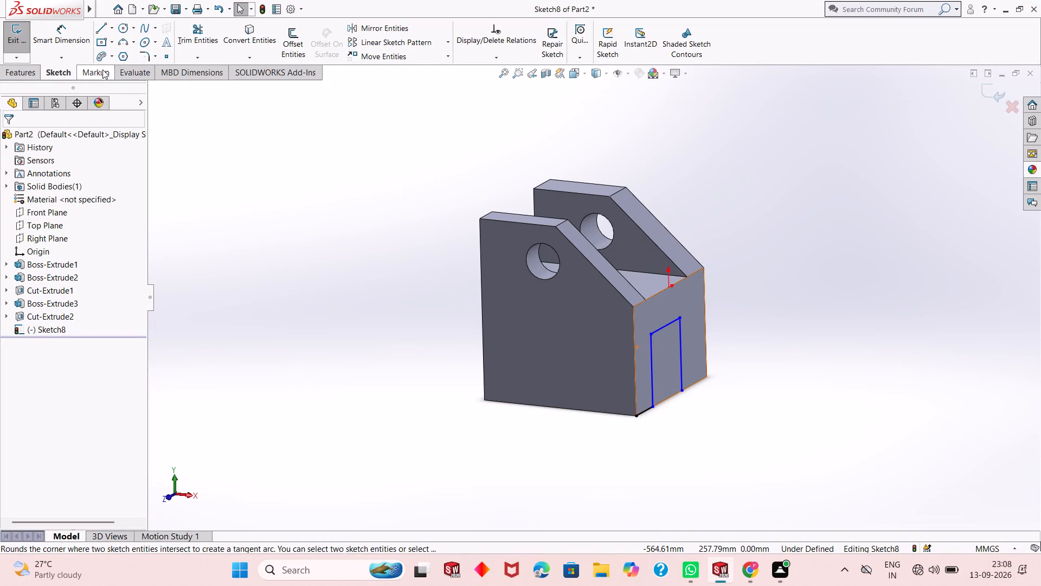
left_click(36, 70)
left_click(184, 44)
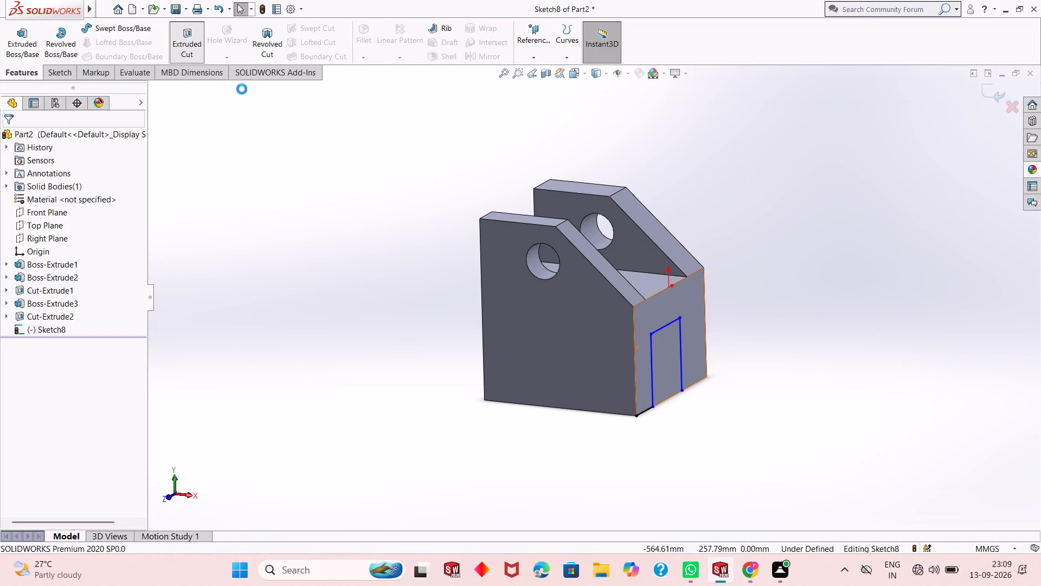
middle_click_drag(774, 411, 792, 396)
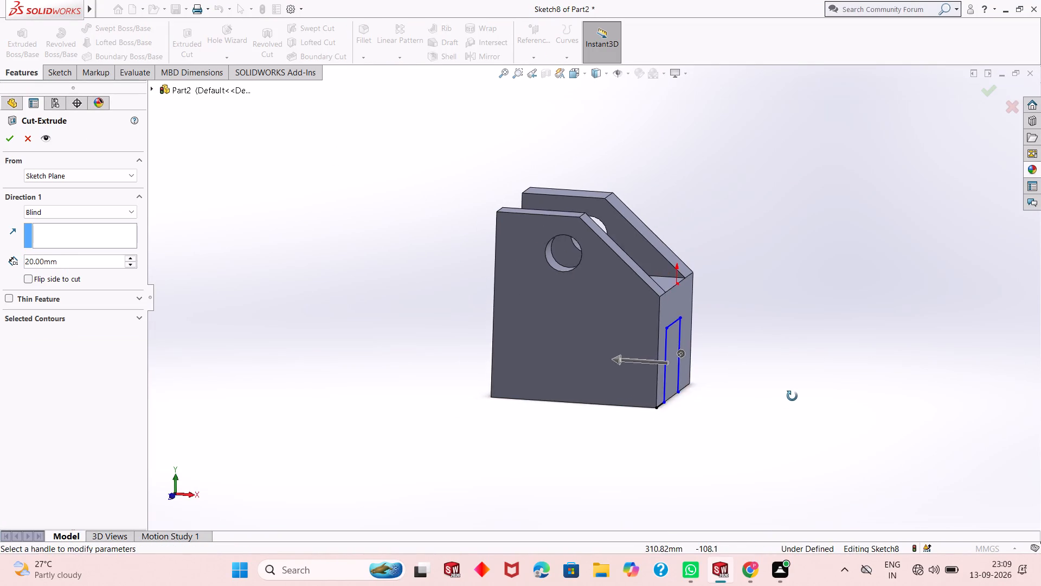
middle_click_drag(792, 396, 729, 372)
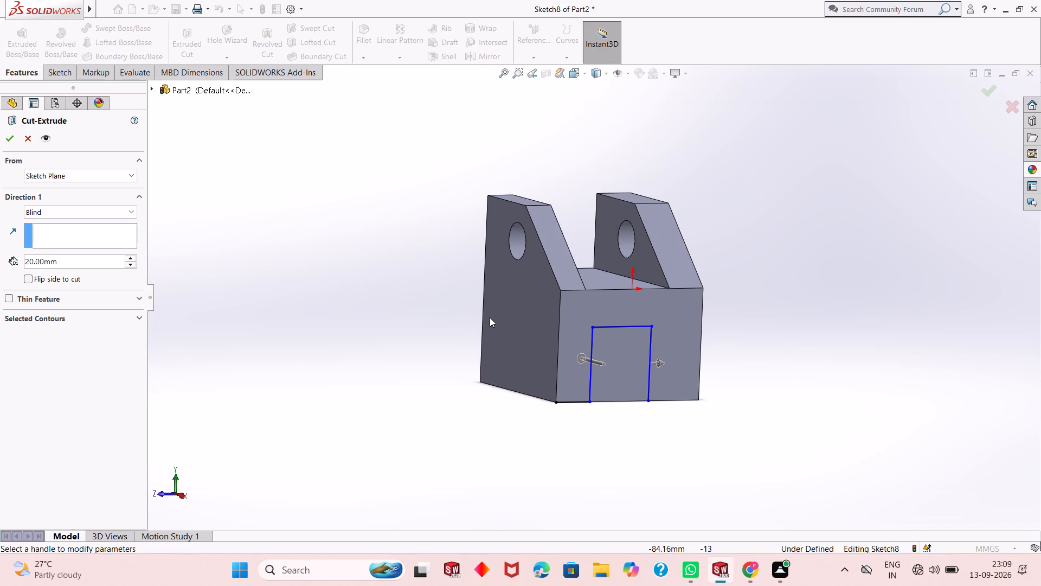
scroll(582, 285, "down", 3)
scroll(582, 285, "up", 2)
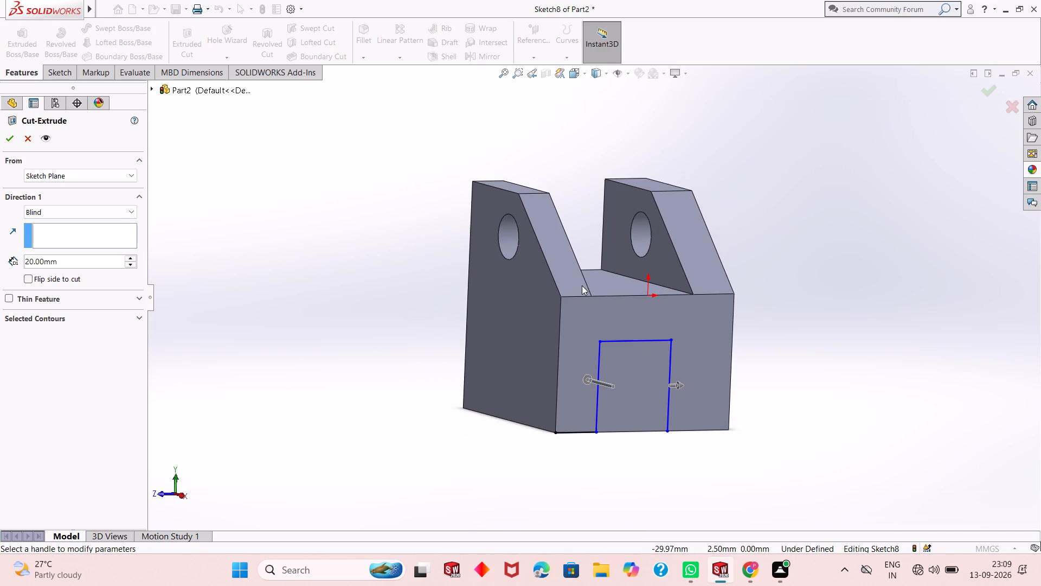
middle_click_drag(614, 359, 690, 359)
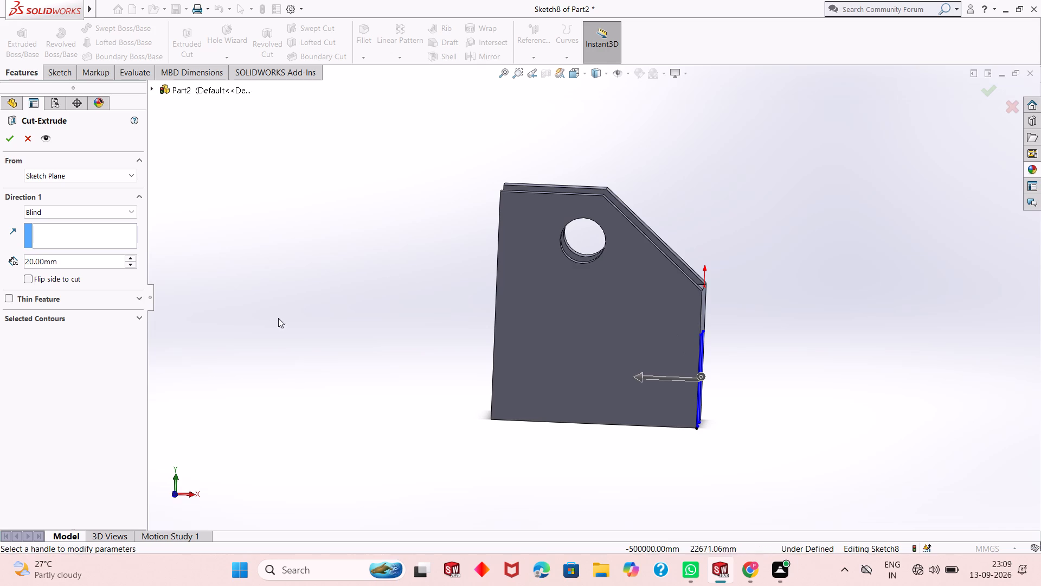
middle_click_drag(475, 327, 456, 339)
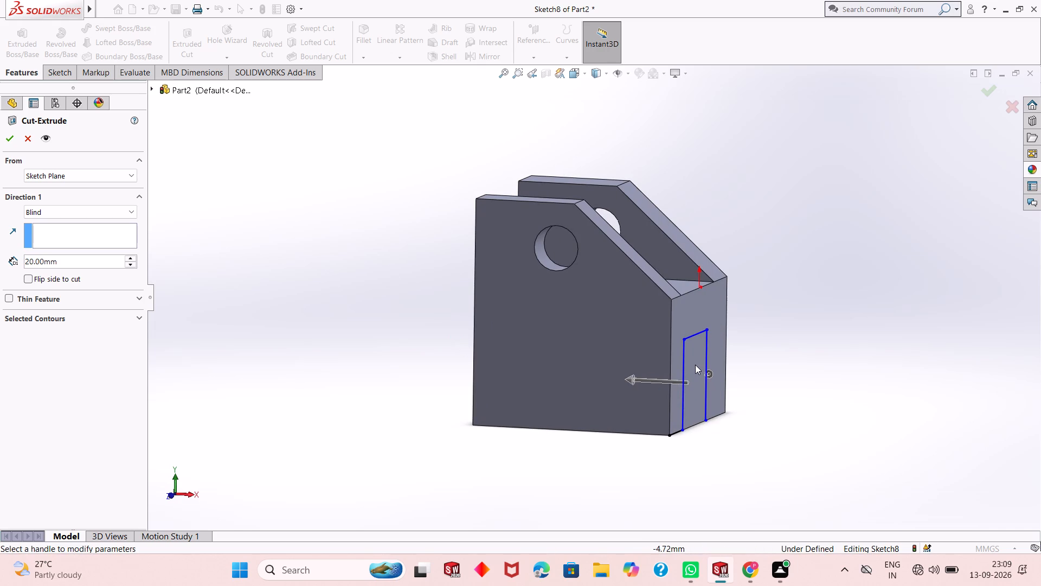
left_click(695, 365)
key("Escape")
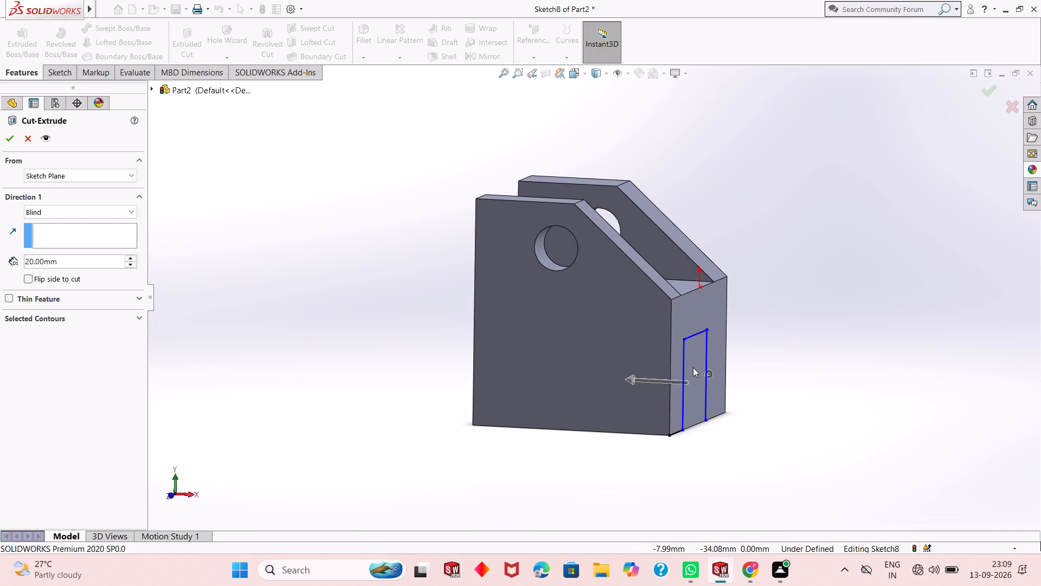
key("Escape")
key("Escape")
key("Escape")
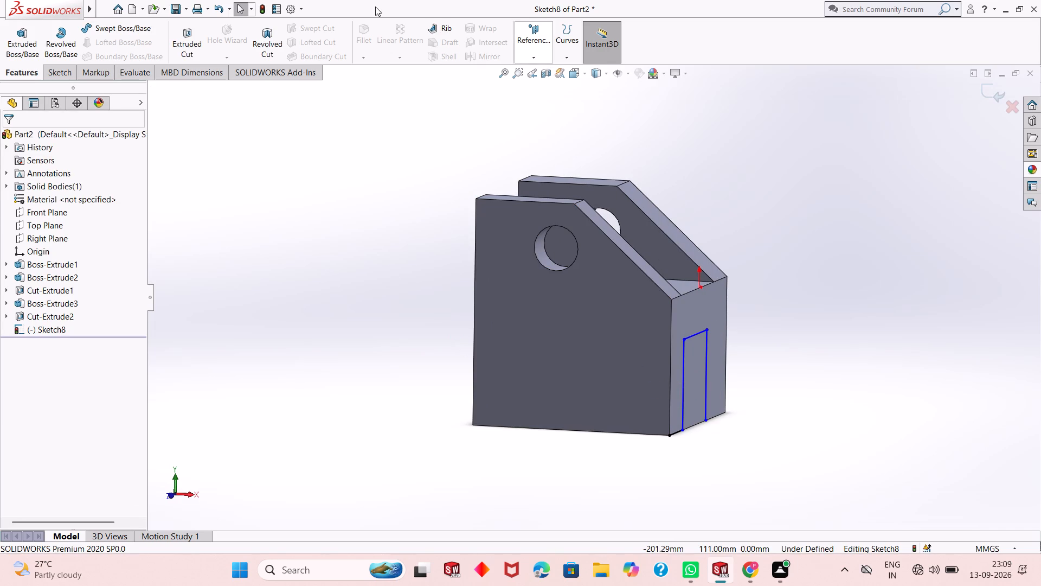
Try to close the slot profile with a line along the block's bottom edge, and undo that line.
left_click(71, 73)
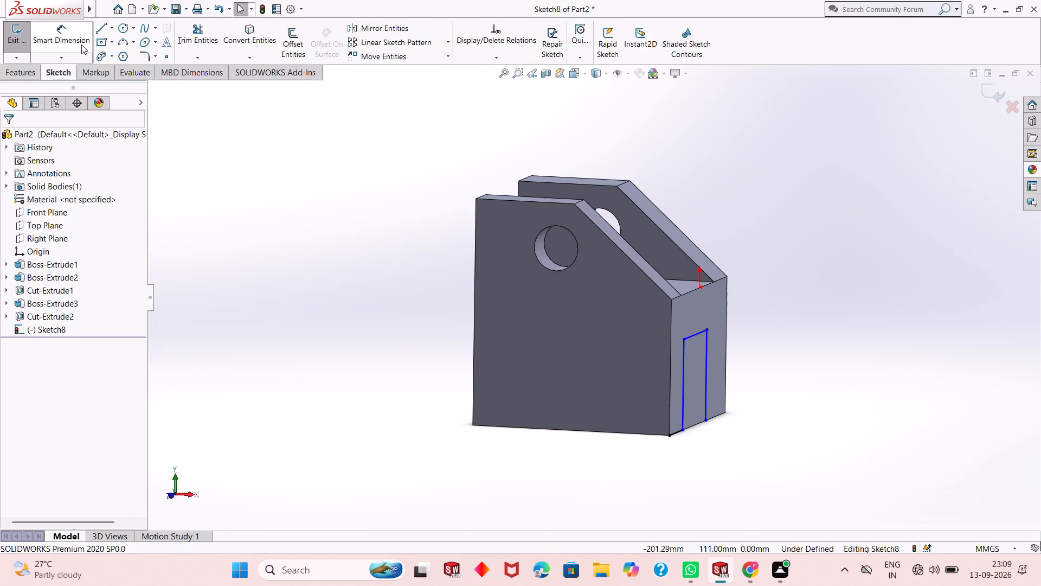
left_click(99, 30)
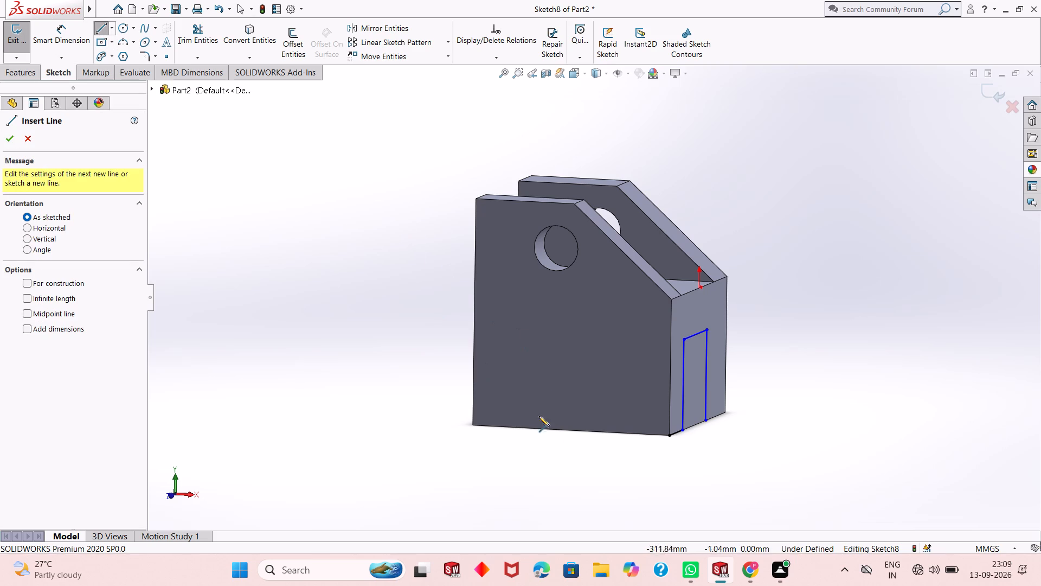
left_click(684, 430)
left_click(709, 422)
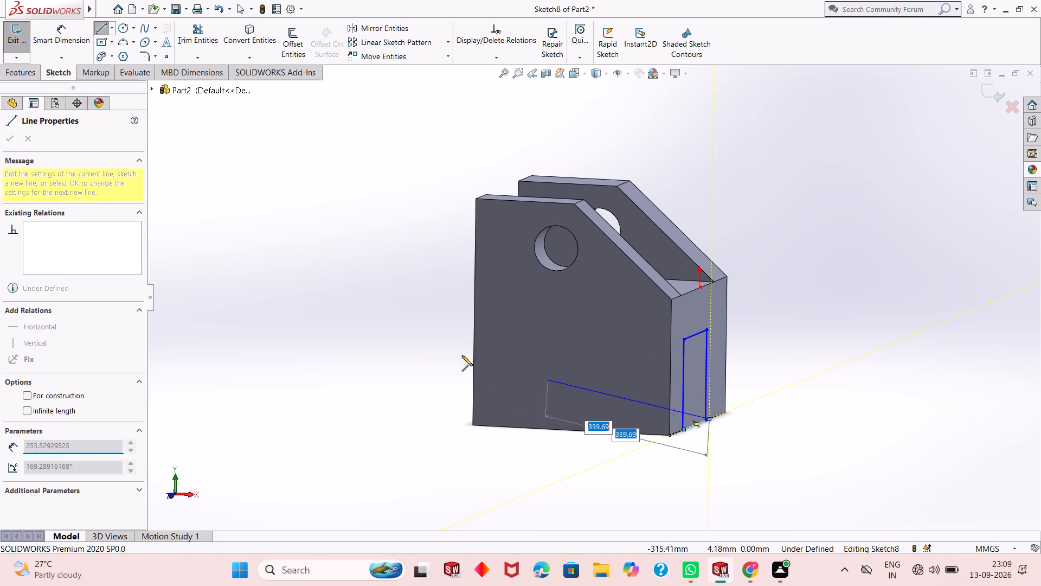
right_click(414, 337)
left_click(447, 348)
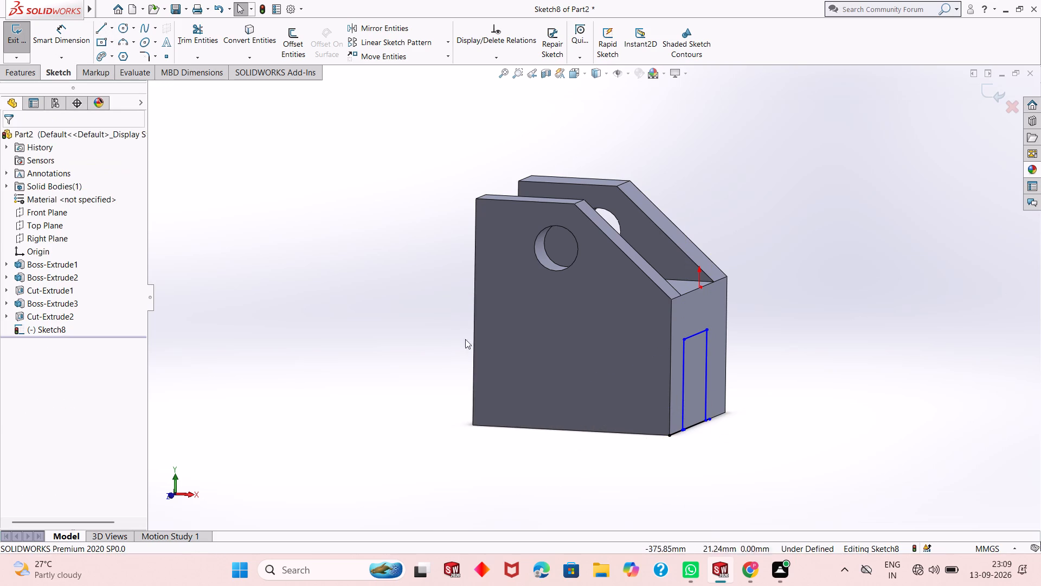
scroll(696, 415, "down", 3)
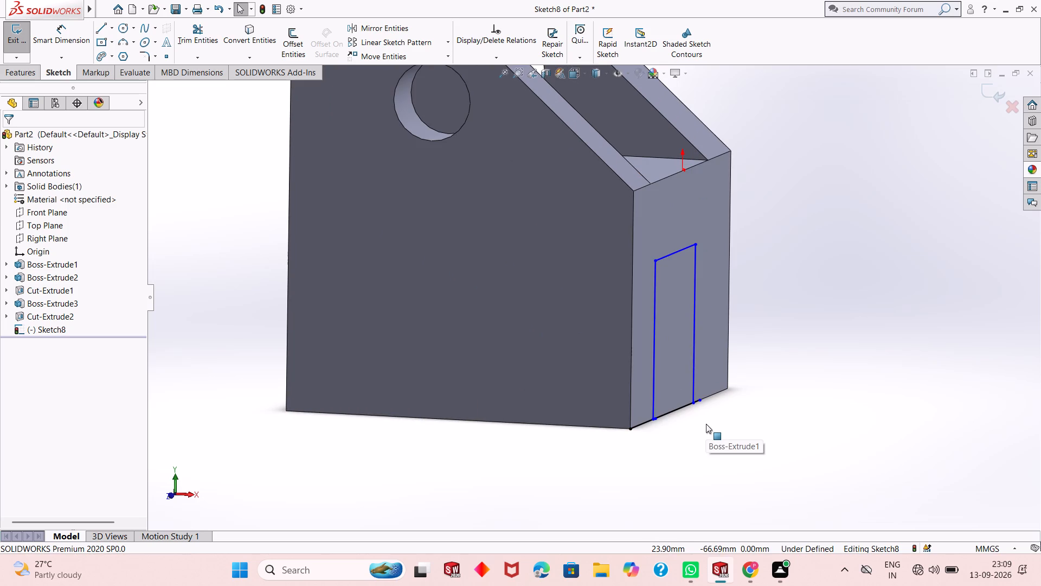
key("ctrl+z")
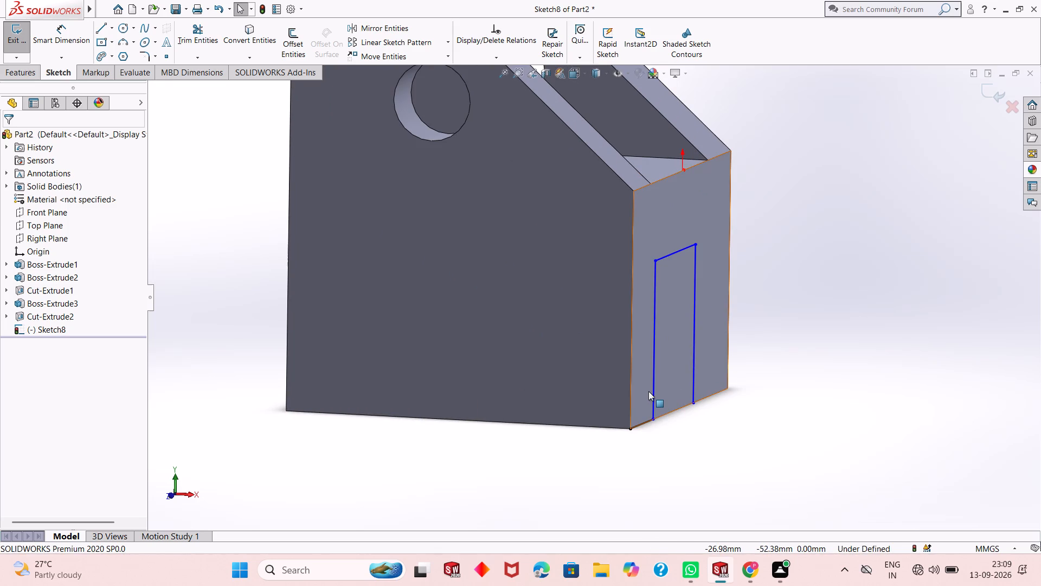
Close the slot profile with a 35 mm line joining the lower ends of its two vertical sides.
key("l")
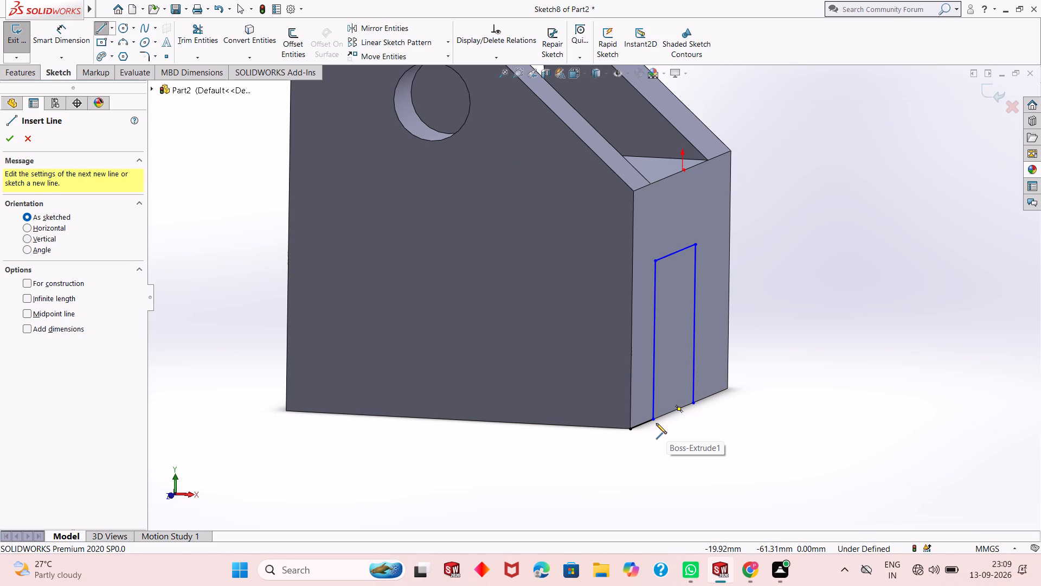
left_click(694, 404)
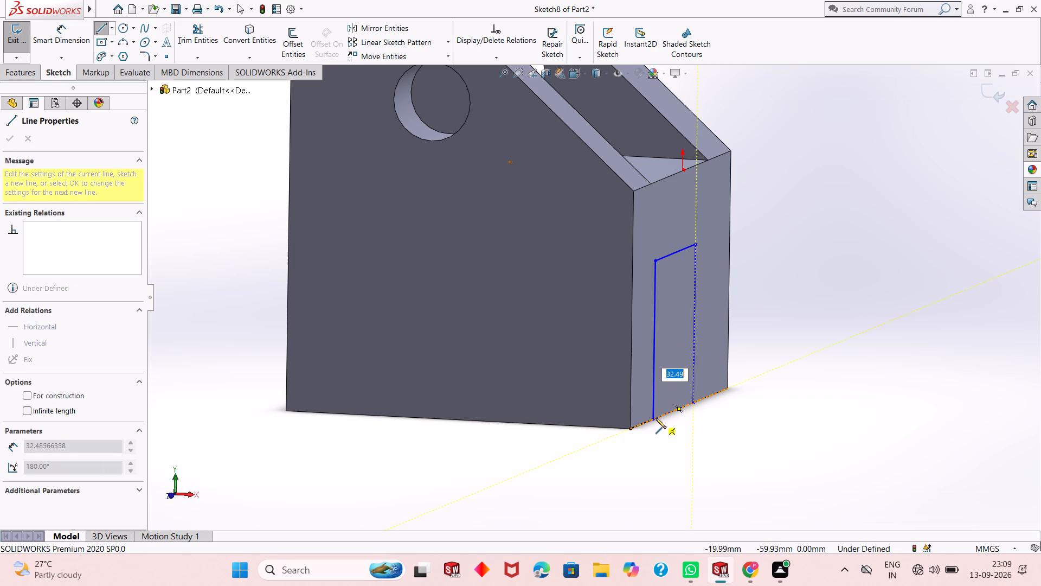
left_click(653, 419)
right_click(691, 434)
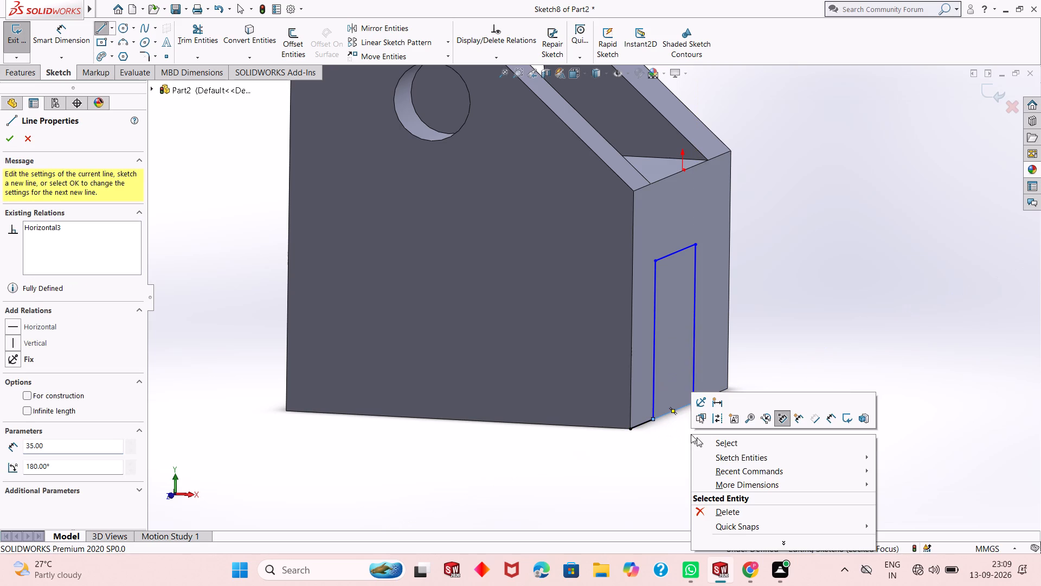
left_click(719, 444)
Cut the closed 35 x 40 mm slot region Through All across the block.
scroll(698, 405, "down", 4)
scroll(697, 404, "up", 3)
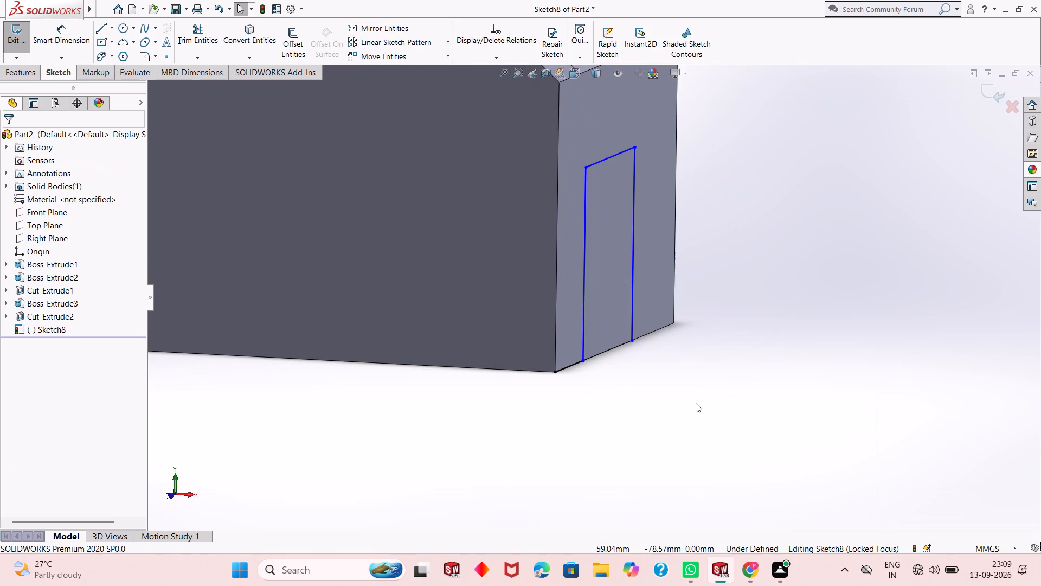
scroll(696, 403, "up", 2)
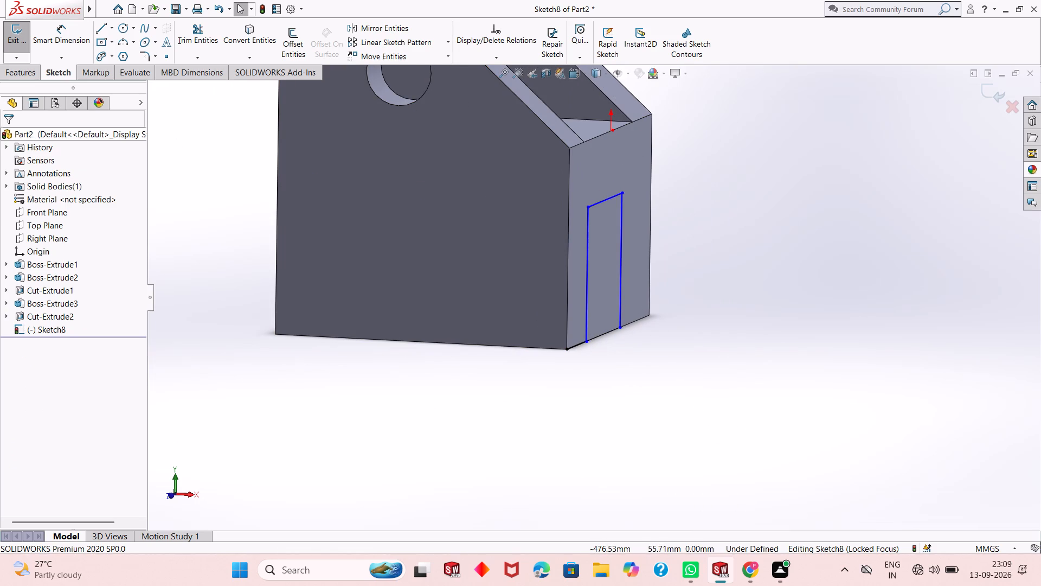
left_click(30, 73)
left_click(178, 39)
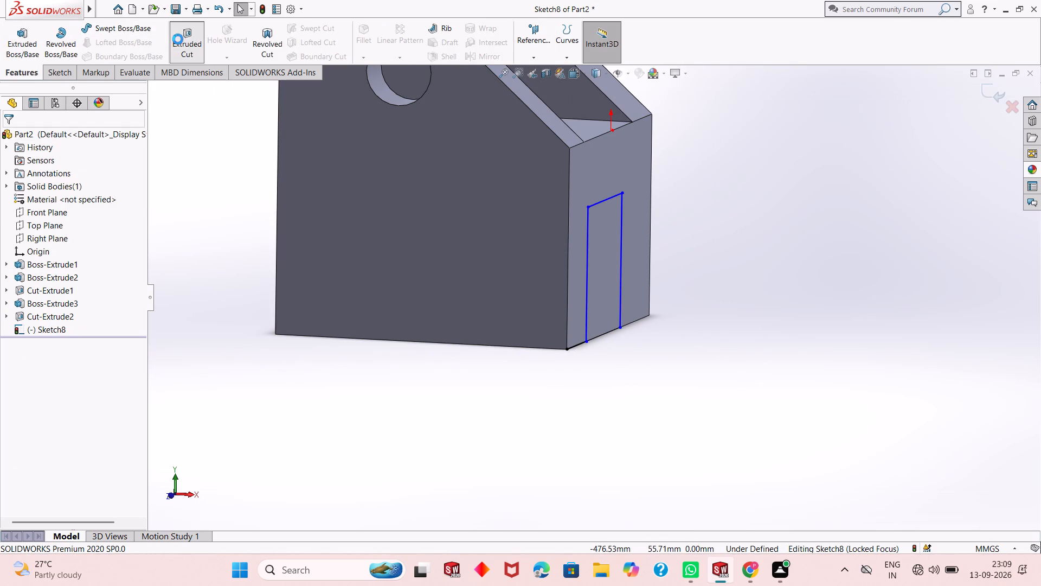
scroll(448, 246, "up", 2)
scroll(519, 221, "down", 1)
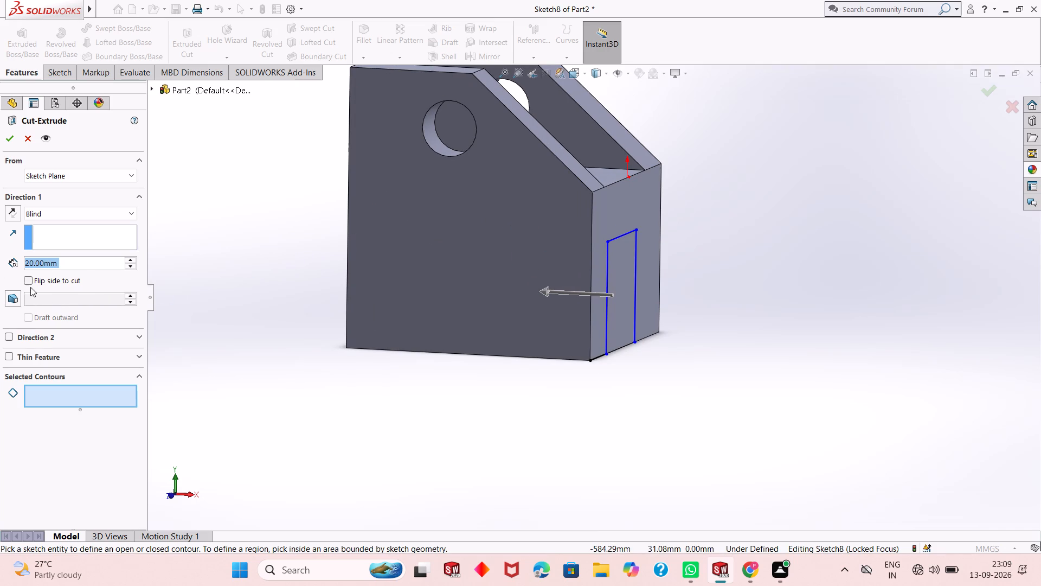
left_click(619, 281)
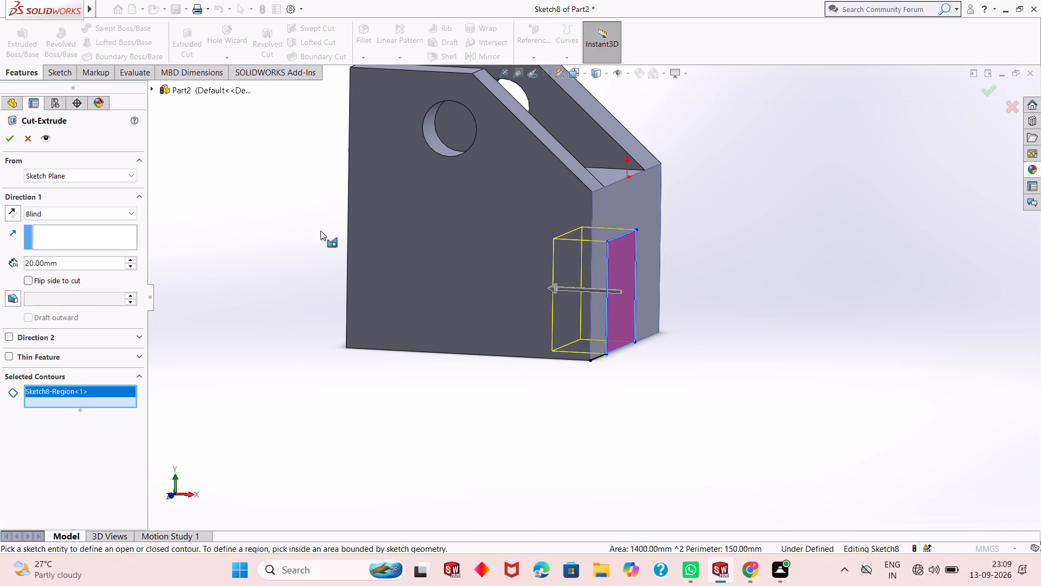
left_click(56, 214)
left_click(55, 231)
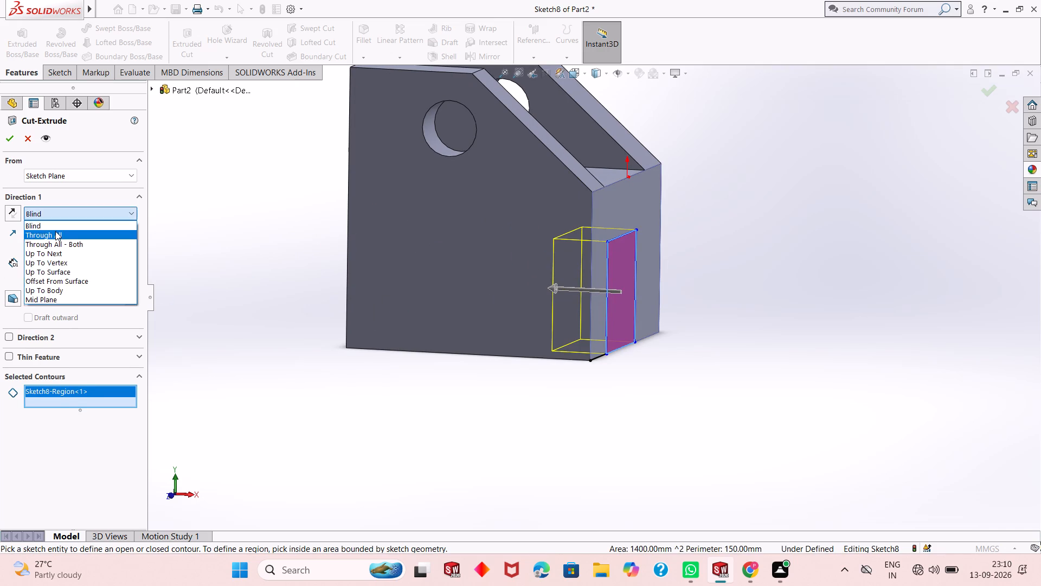
left_click(7, 133)
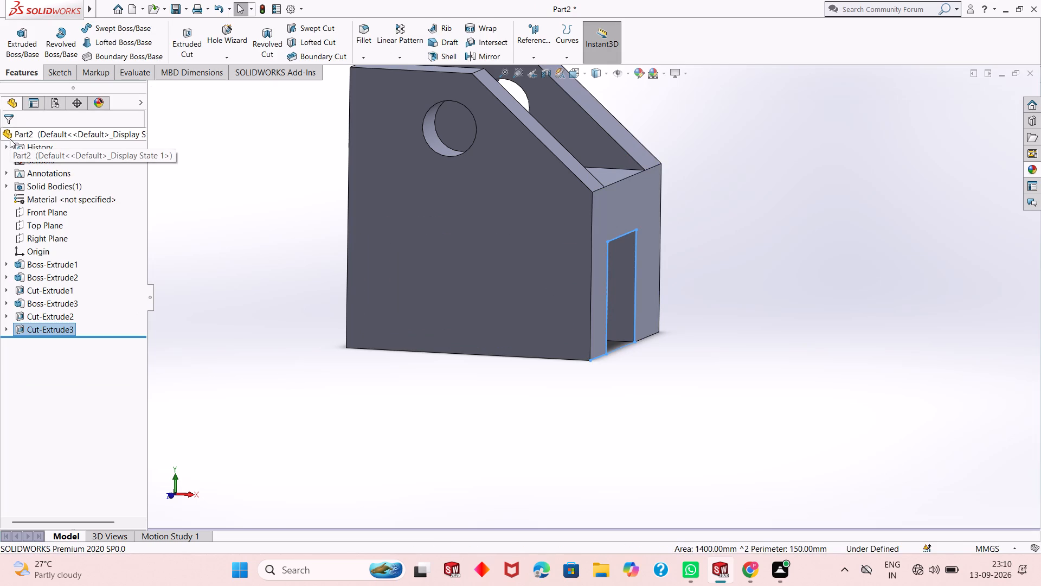
Start a new sketch on the full-height H-shaped face opposite the plates' sloped edges and view it face-on.
scroll(363, 232, "up", 2)
scroll(445, 197, "down", 3)
scroll(404, 230, "up", 2)
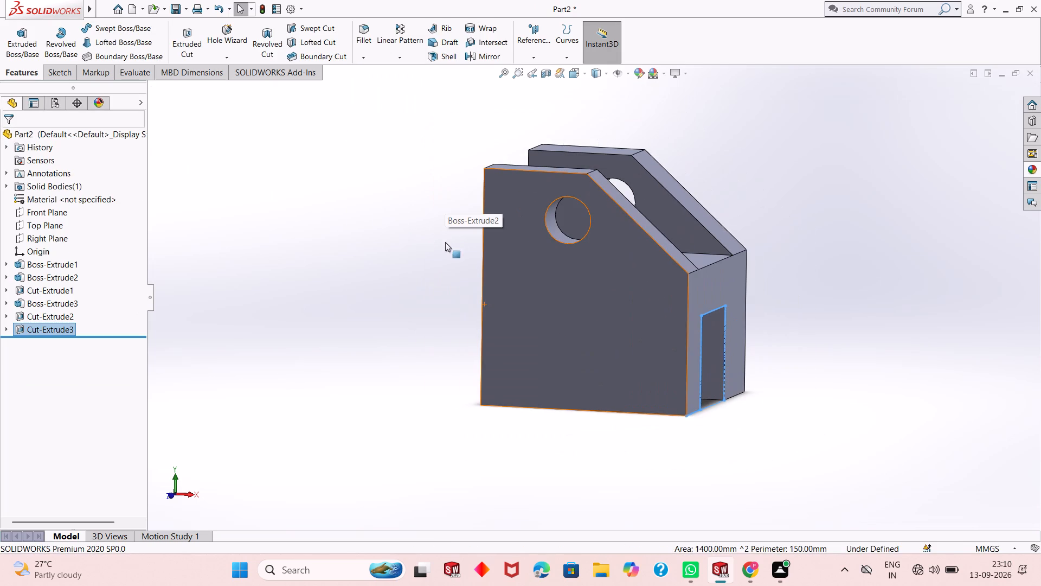
middle_click_drag(430, 269, 333, 293)
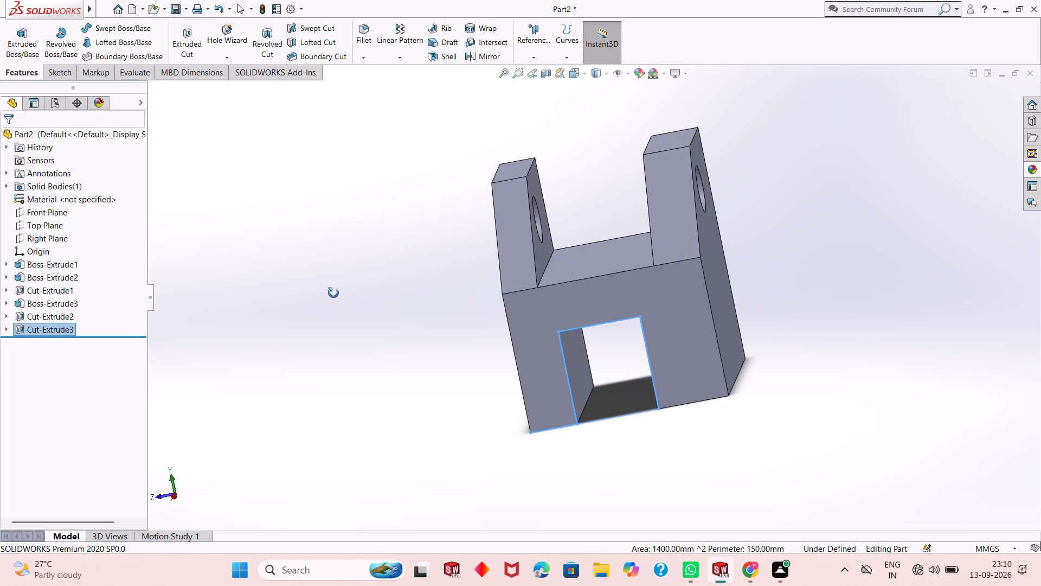
middle_click_drag(333, 293, 560, 249)
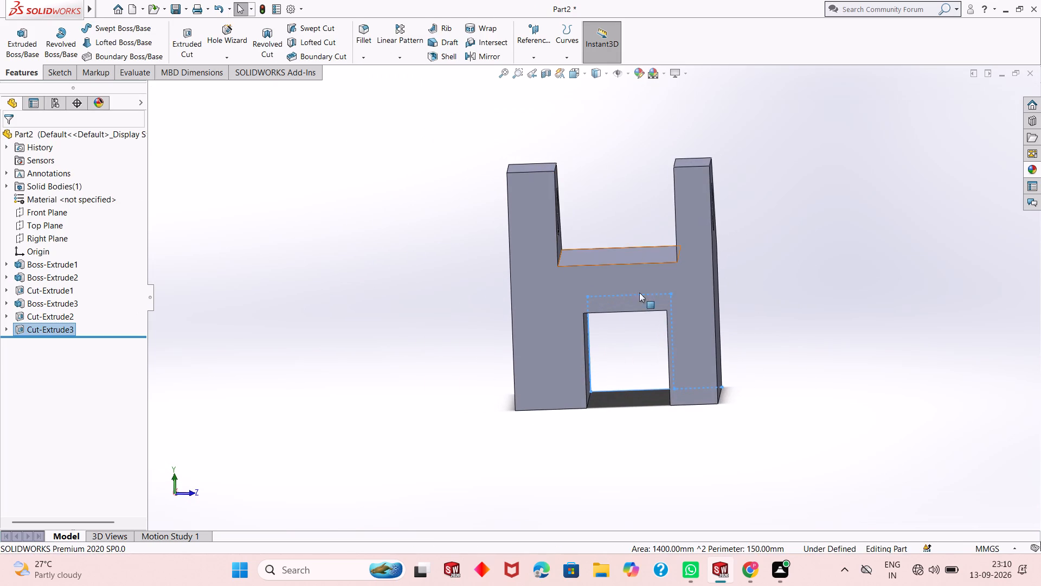
left_click(693, 272)
left_click(740, 243)
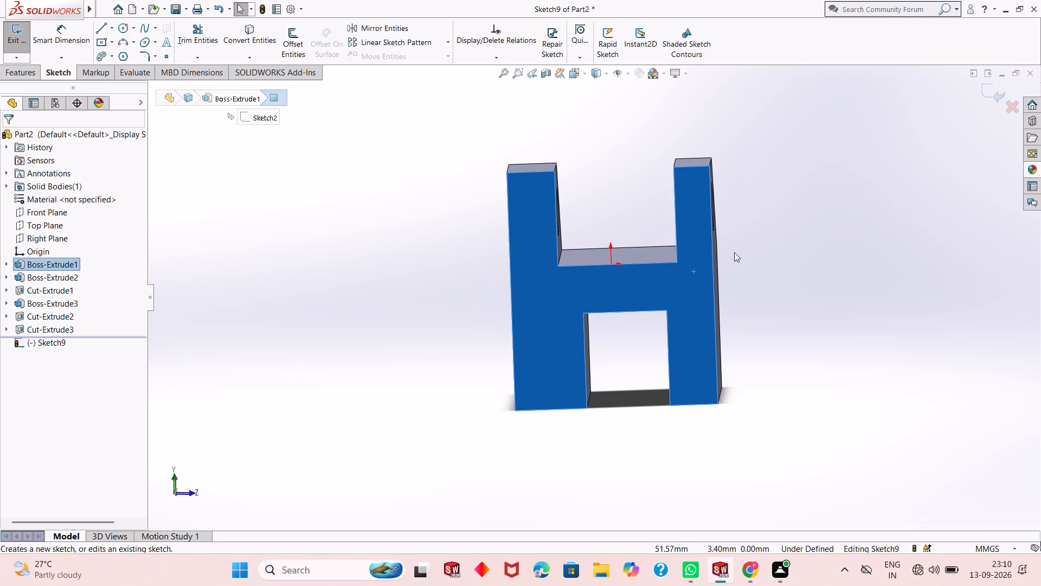
key("ctrl+8")
key("Escape")
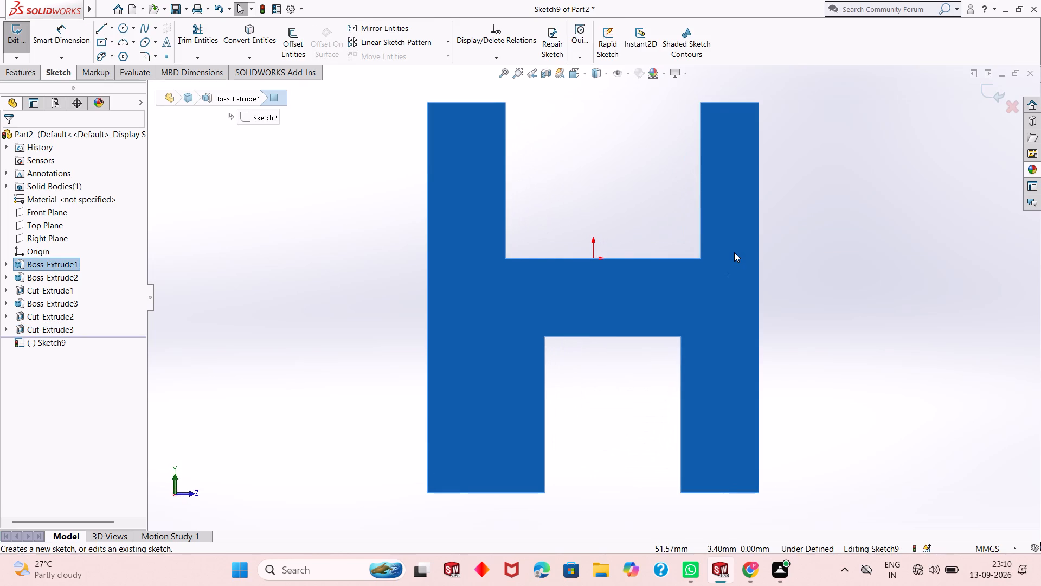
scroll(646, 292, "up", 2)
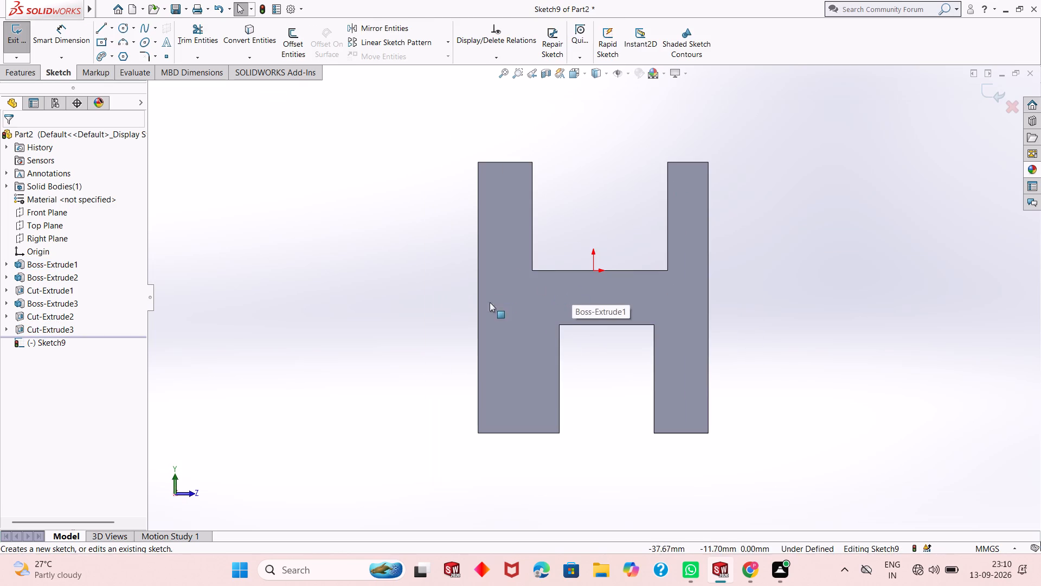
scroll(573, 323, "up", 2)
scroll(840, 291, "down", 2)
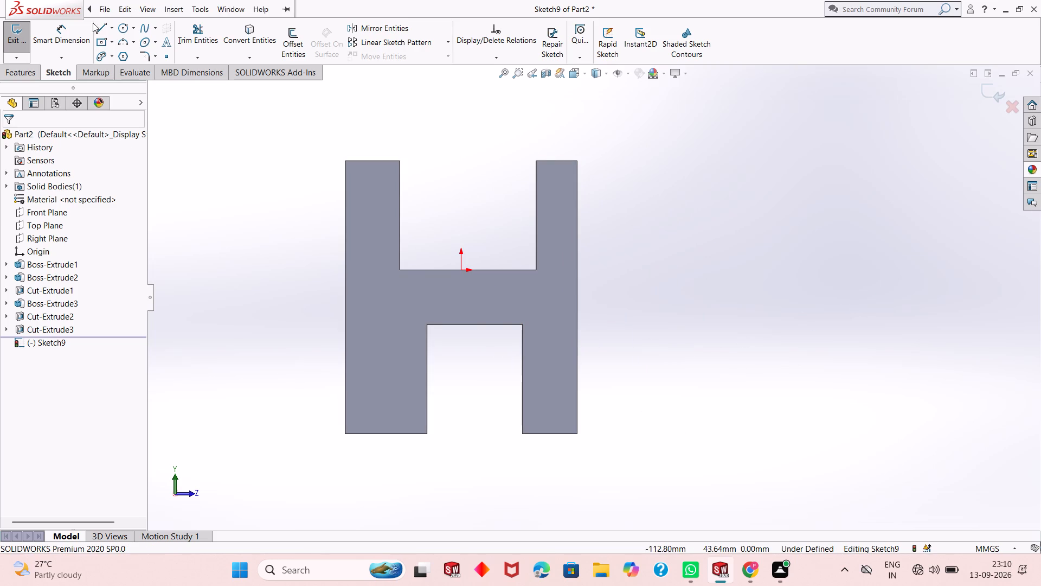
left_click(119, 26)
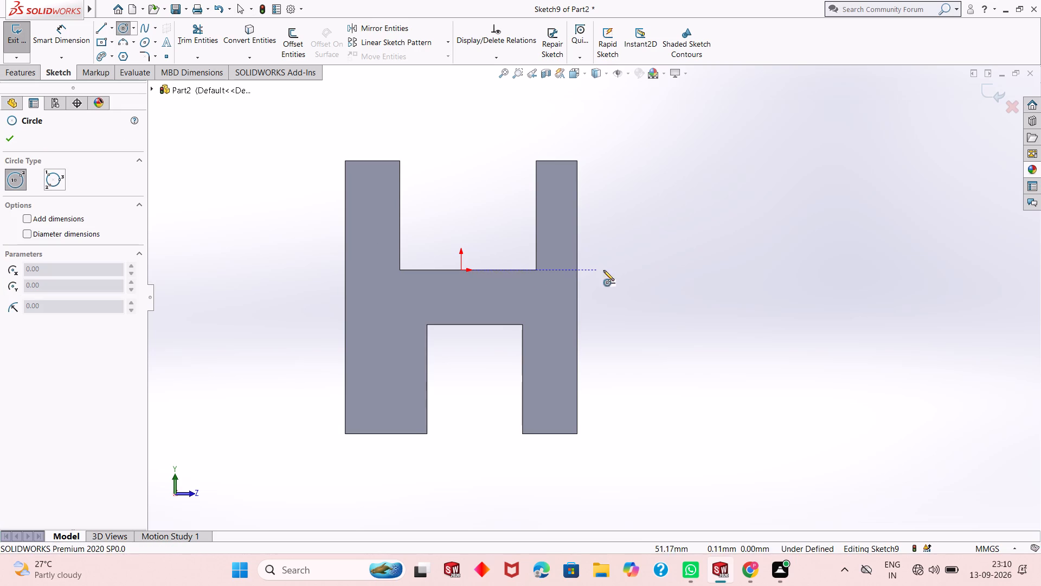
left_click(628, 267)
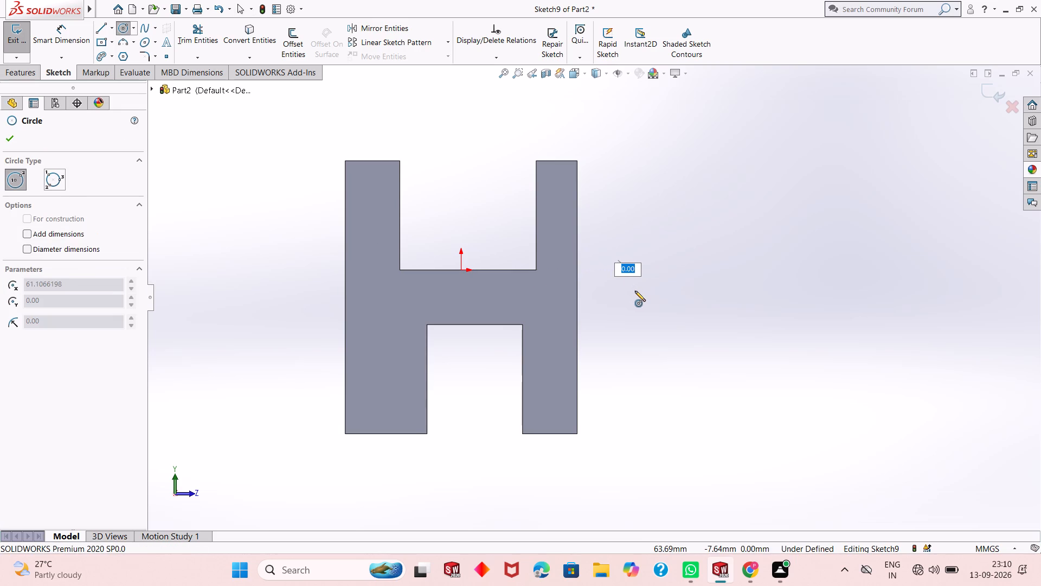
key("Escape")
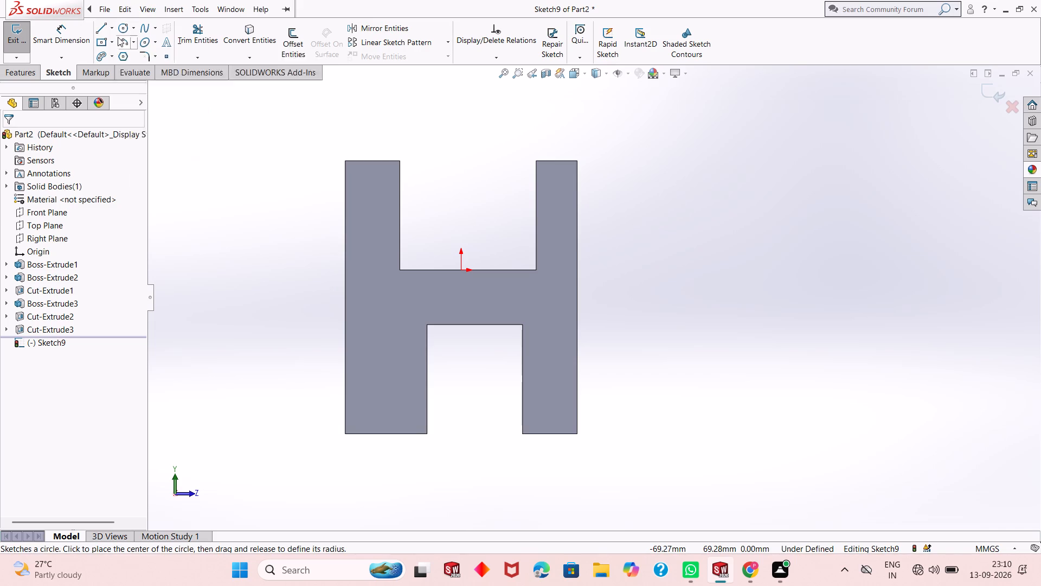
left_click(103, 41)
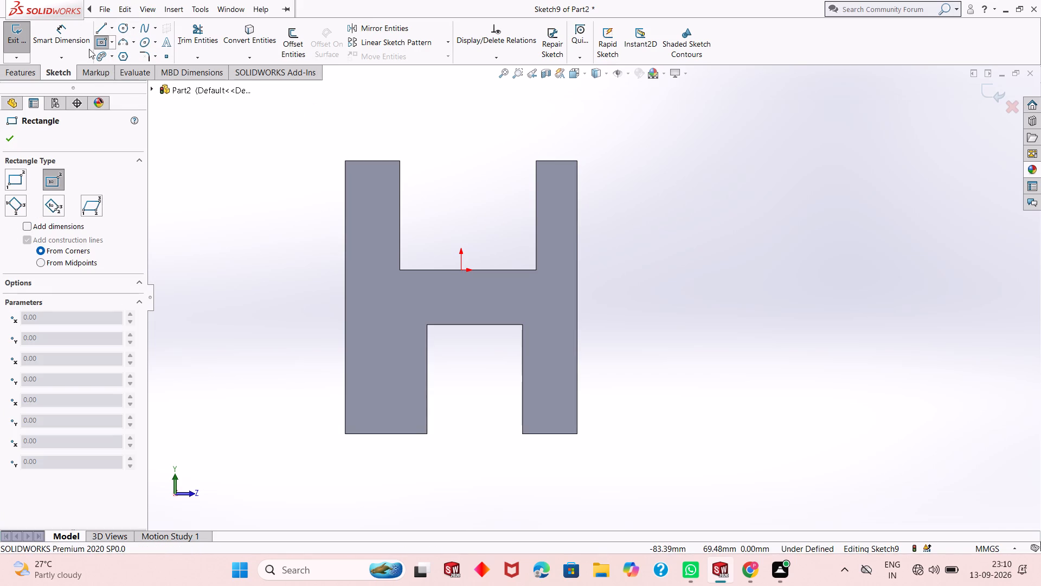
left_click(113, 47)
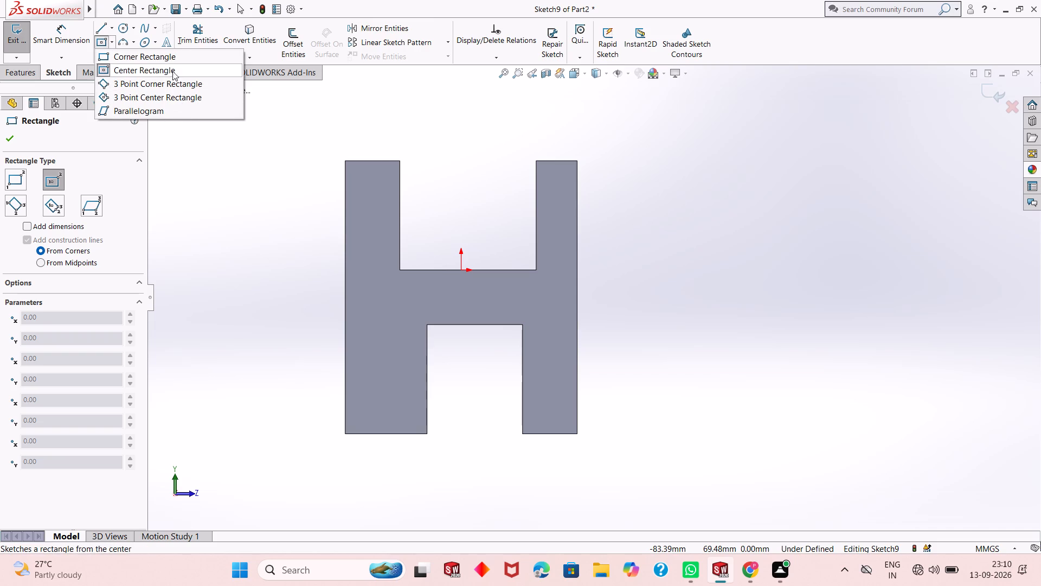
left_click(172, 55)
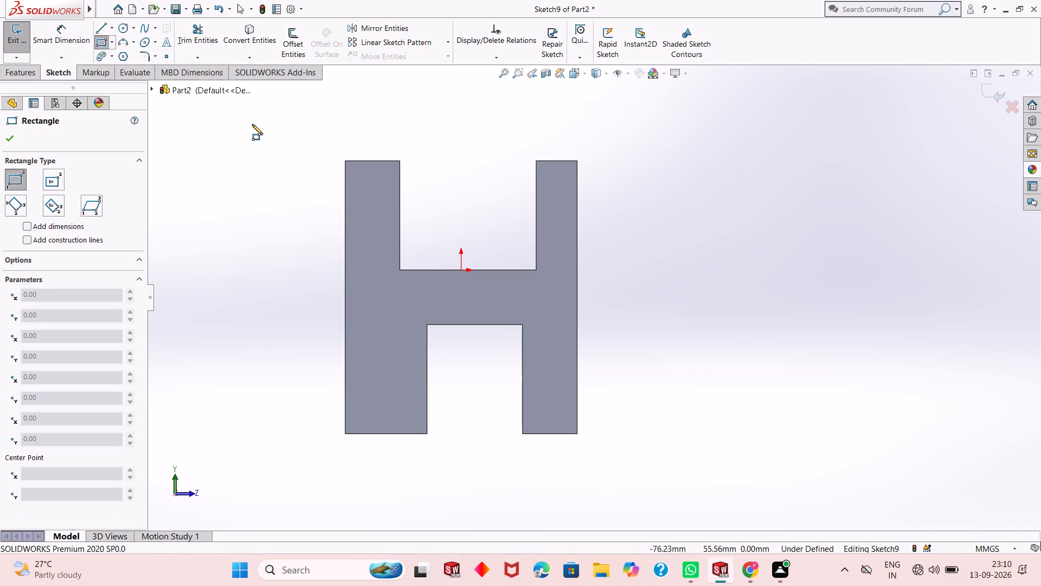
Sketch a circle of about 14.3 mm radius beside the H-shaped face, beyond its narrower upright and level with the origin.
left_click(119, 24)
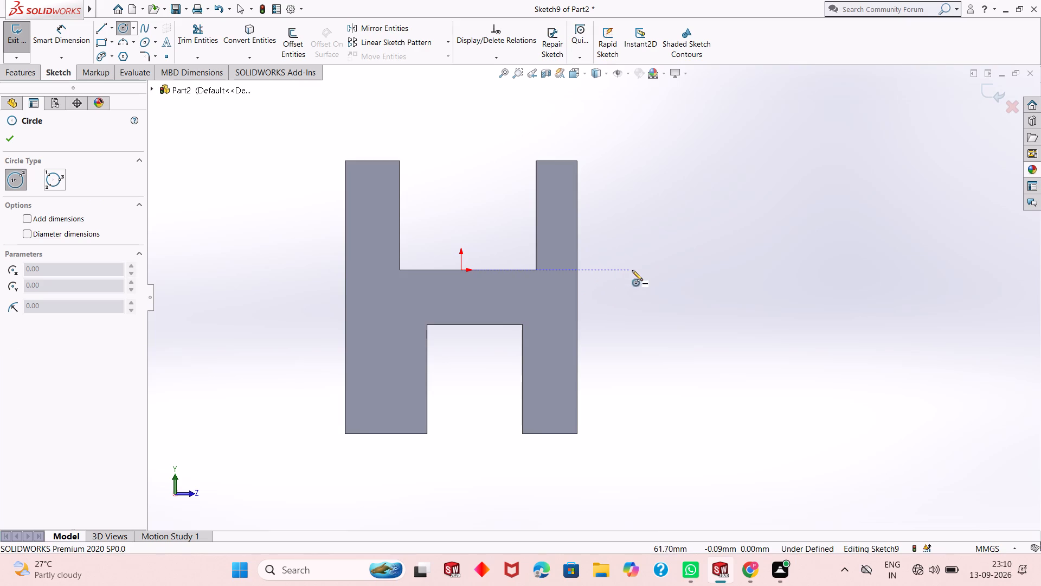
left_click(650, 270)
left_click(668, 304)
right_click(668, 304)
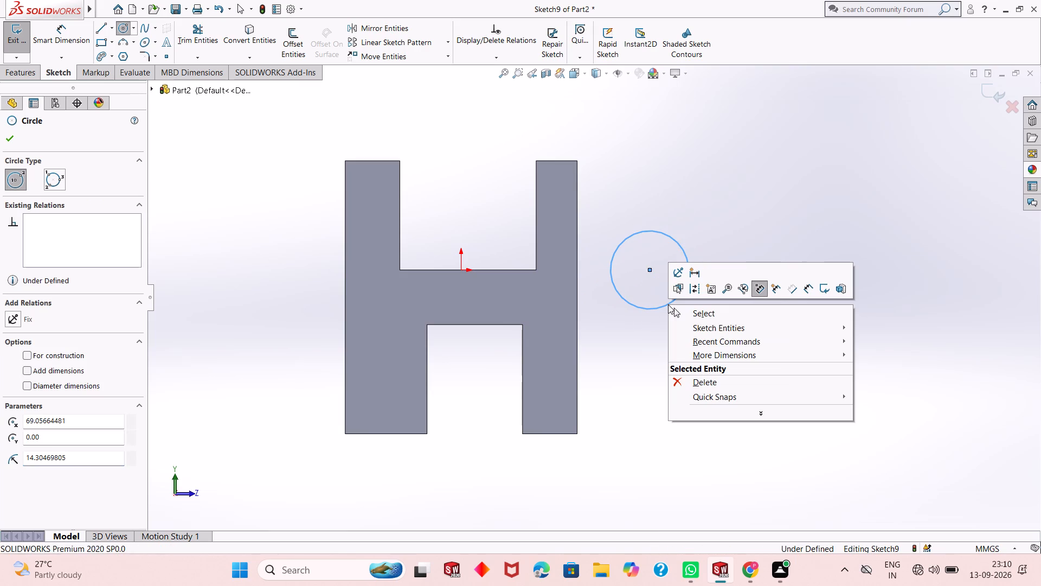
left_click(709, 317)
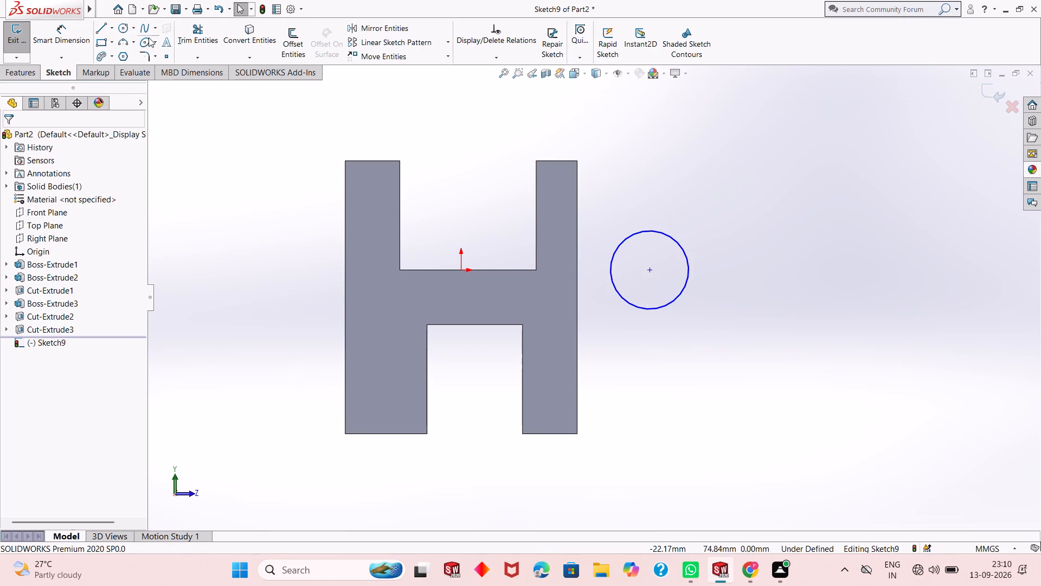
Dimension the circle's diameter as 30 mm.
left_click(55, 42)
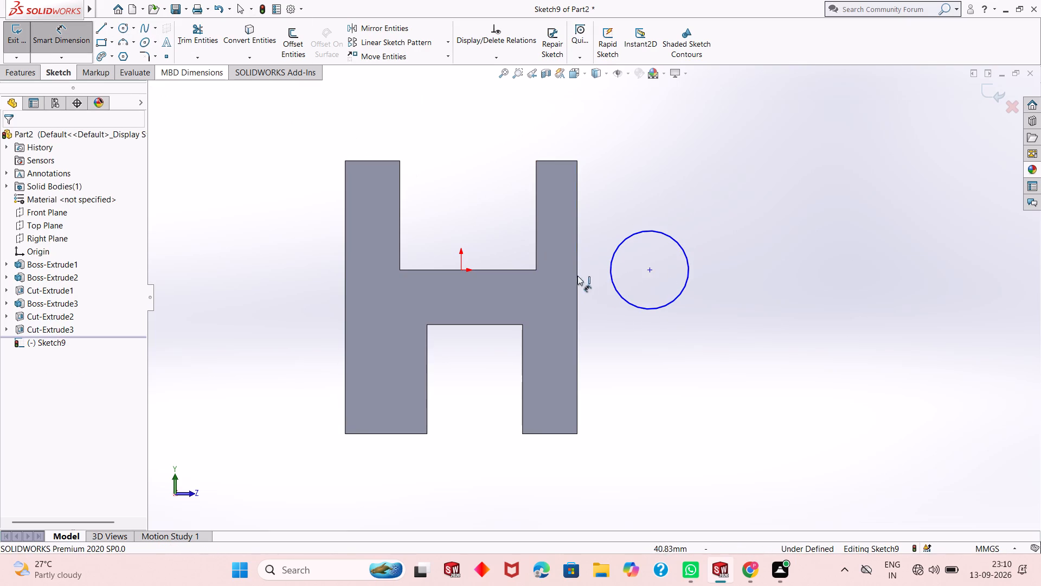
left_click(626, 300)
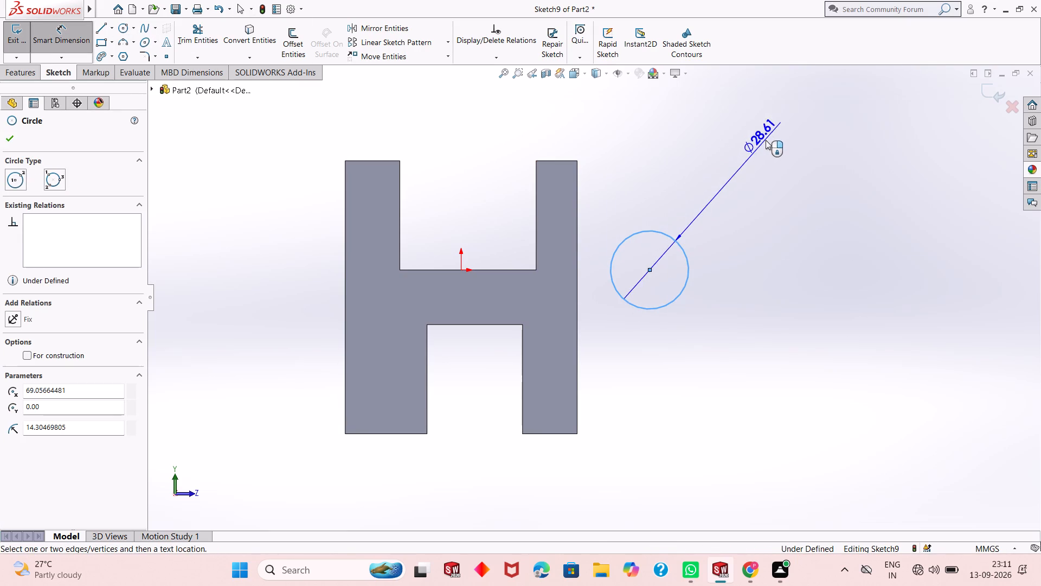
left_click(767, 140)
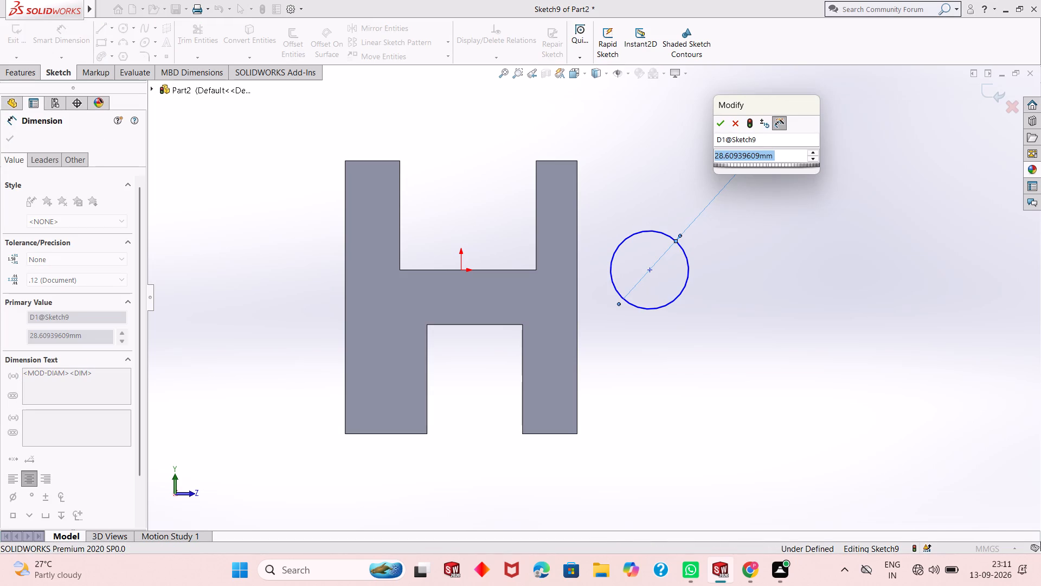
type("15")
key("BackSpace")
key("BackSpace")
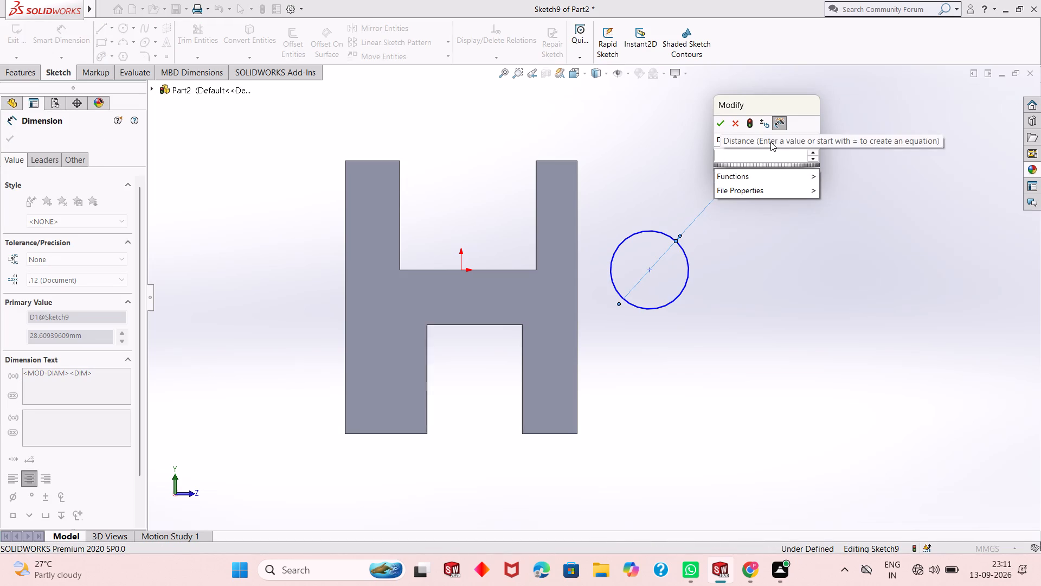
key("3")
key("0")
key("Return")
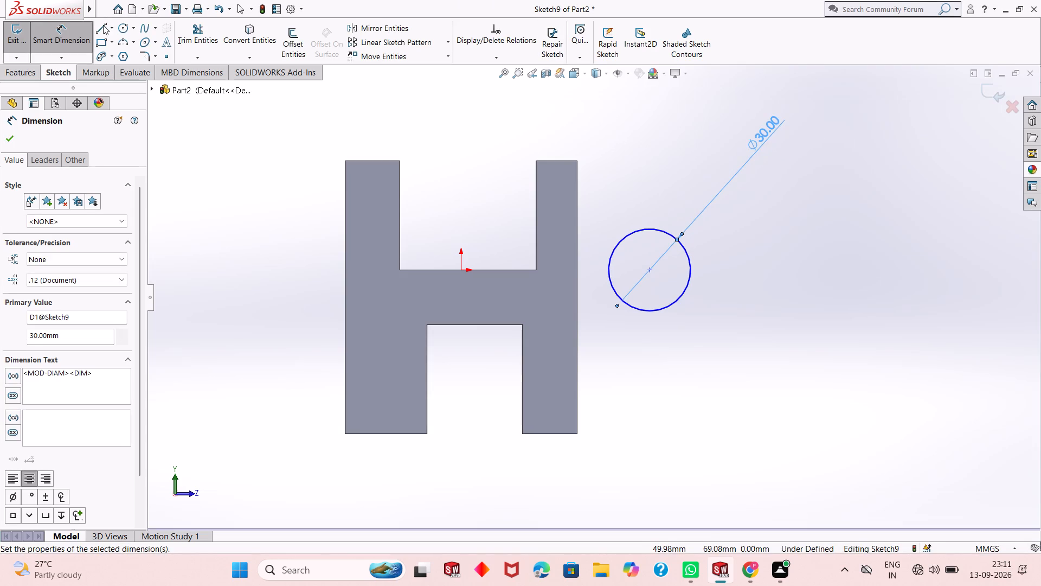
Sketch a smaller concentric circle of about 5 mm radius inside the 30 mm circle.
left_click(120, 29)
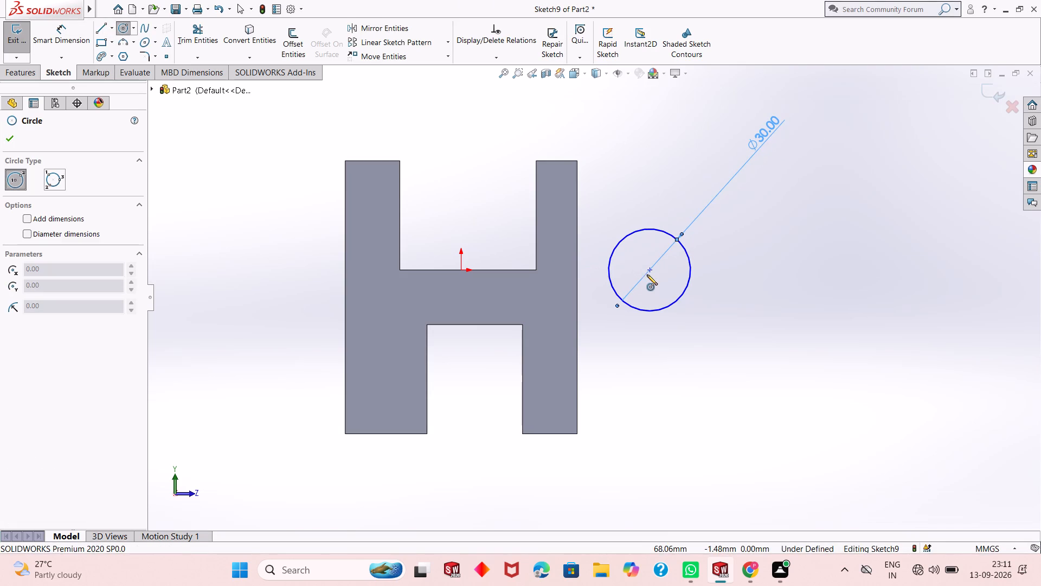
left_click(648, 271)
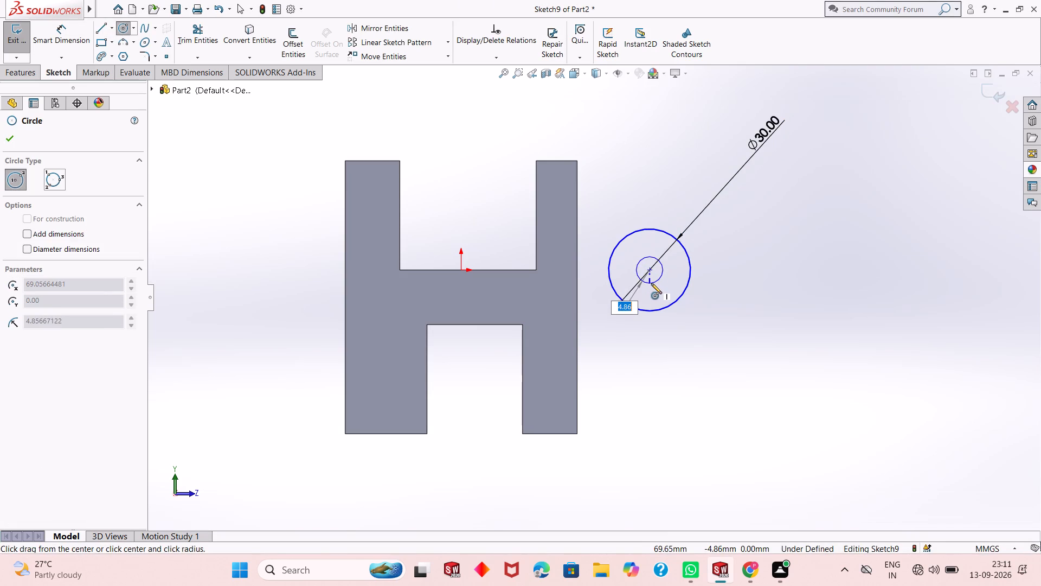
left_click(652, 284)
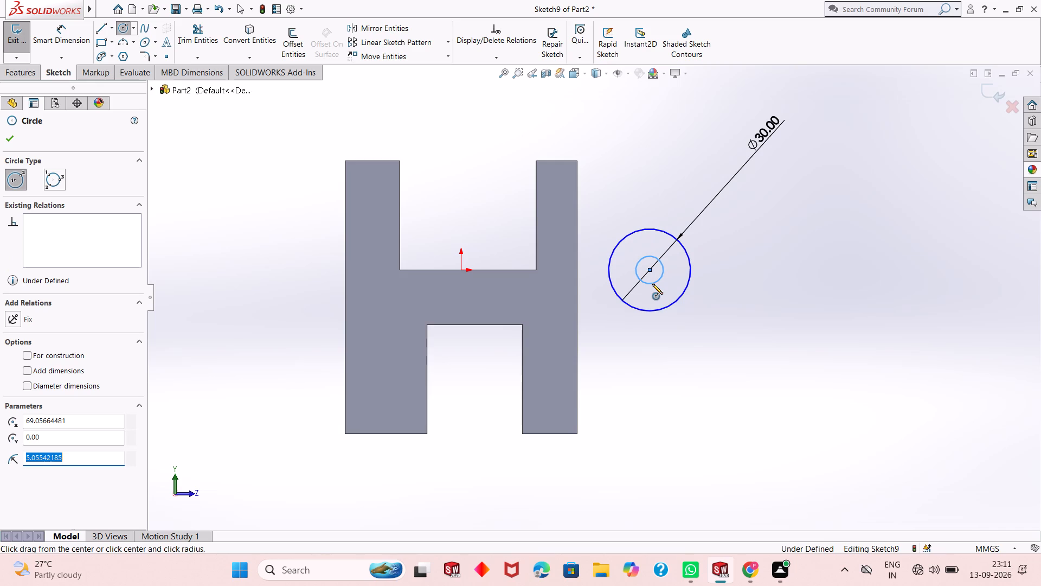
scroll(649, 274, "up", 1)
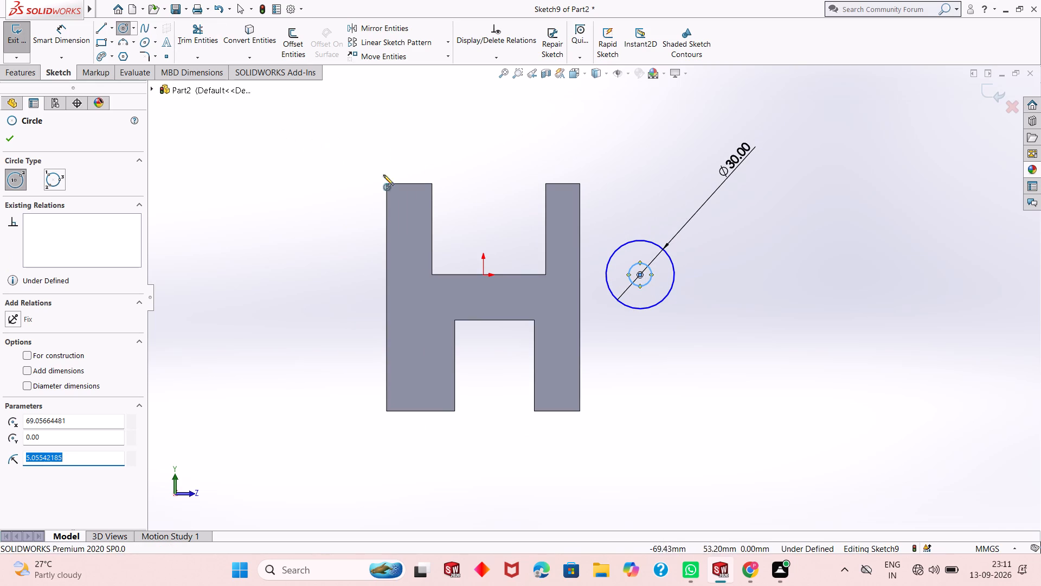
left_click(642, 276)
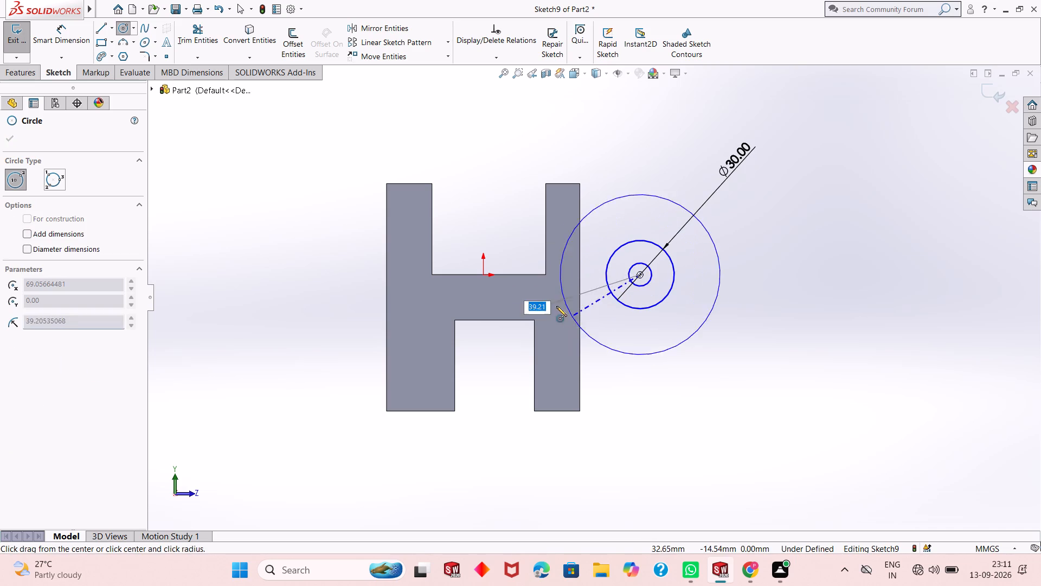
key("Escape")
key("Escape")
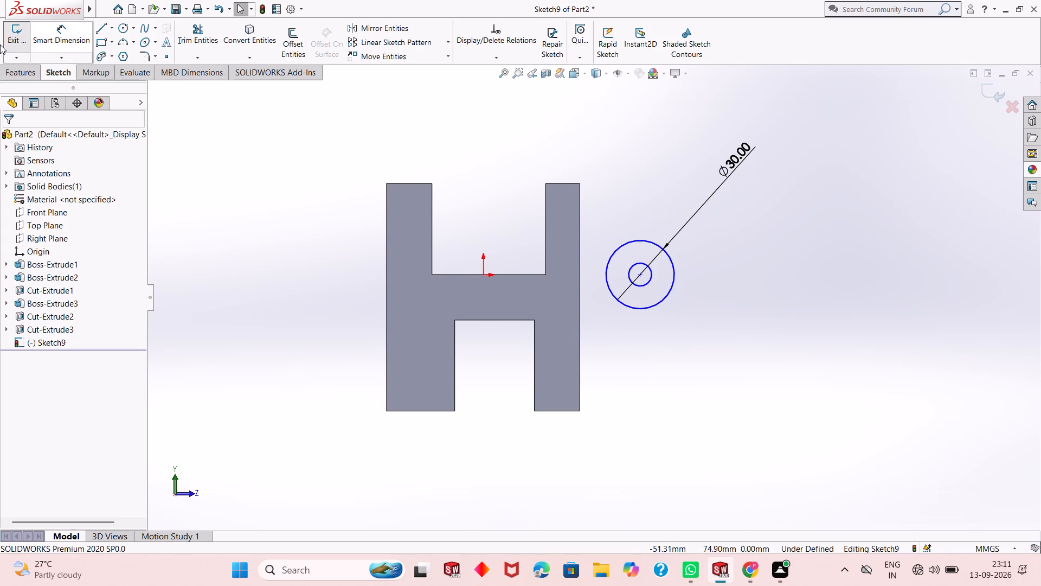
Dimension the inner circle's diameter, entering 10 mm first and correcting it to 15 mm.
left_click(63, 46)
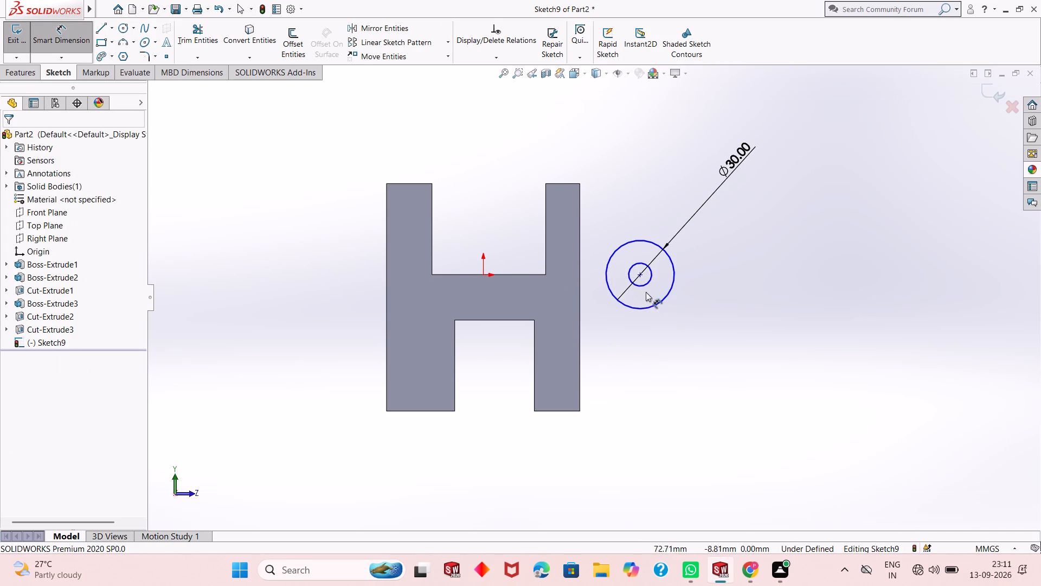
left_click(645, 285)
left_click(705, 320)
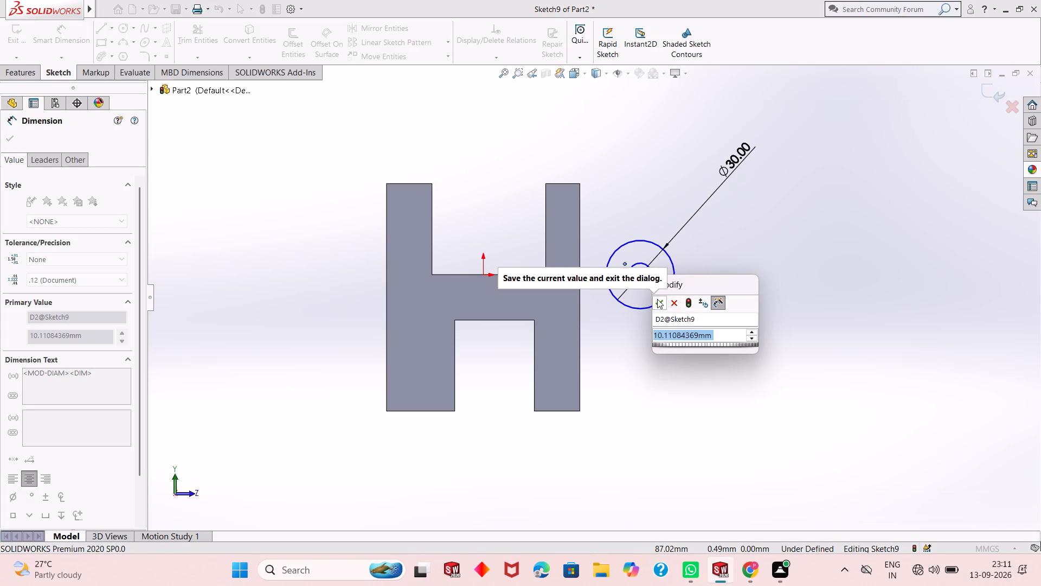
type("10")
key("Return")
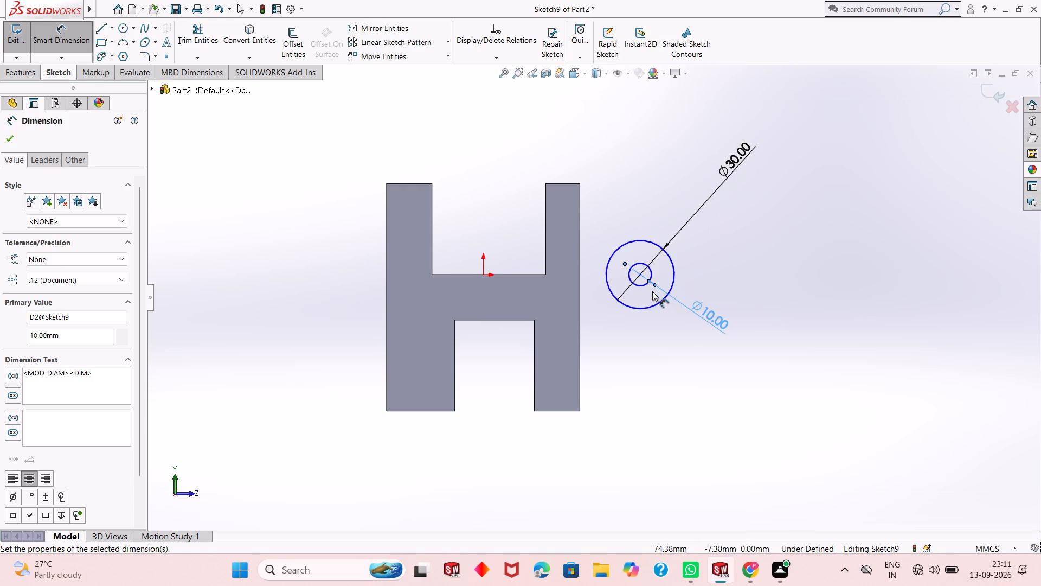
double_click(725, 321)
type("15")
key("Return")
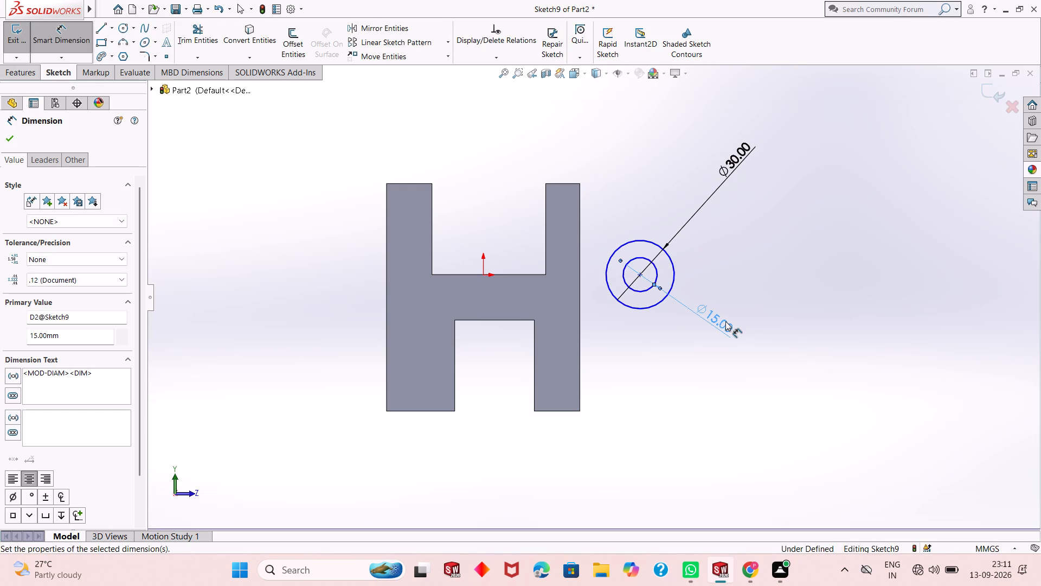
Sketch a horizontal tangent line about 26.6 mm long from the outer circle's top point to the face's adjacent vertical edge.
left_click(102, 32)
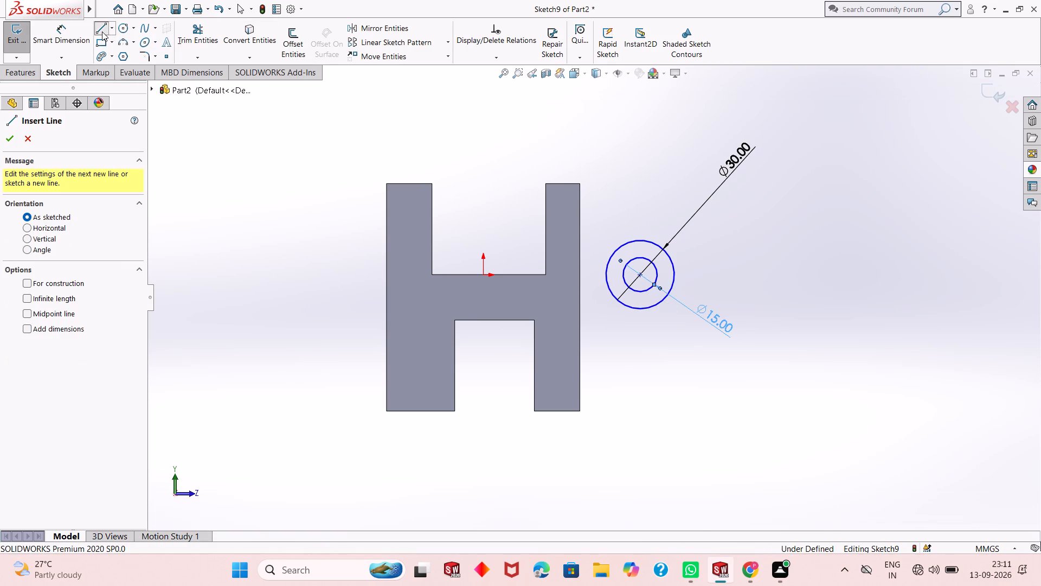
left_click(638, 241)
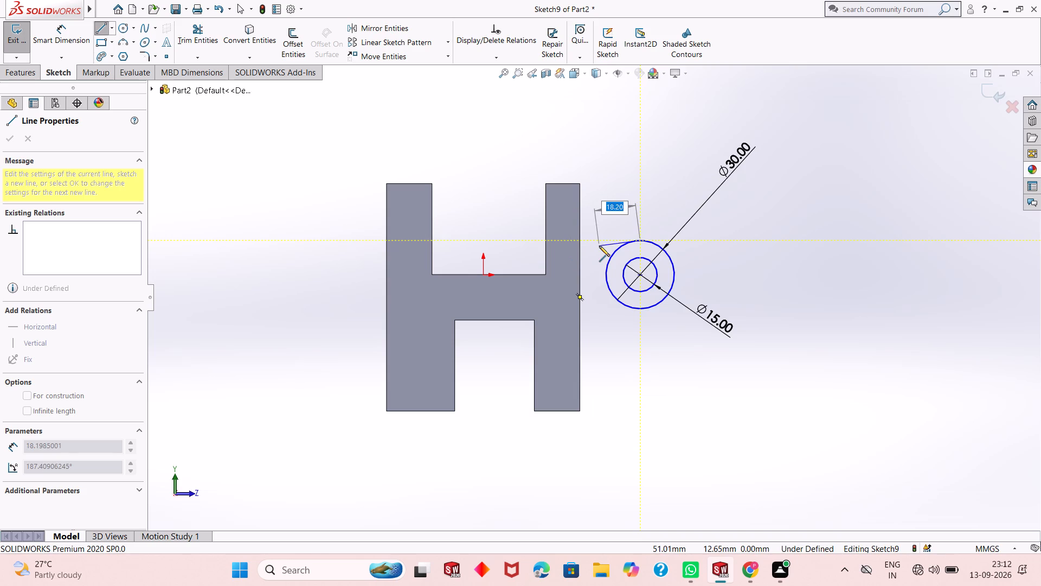
key("Escape")
key("l")
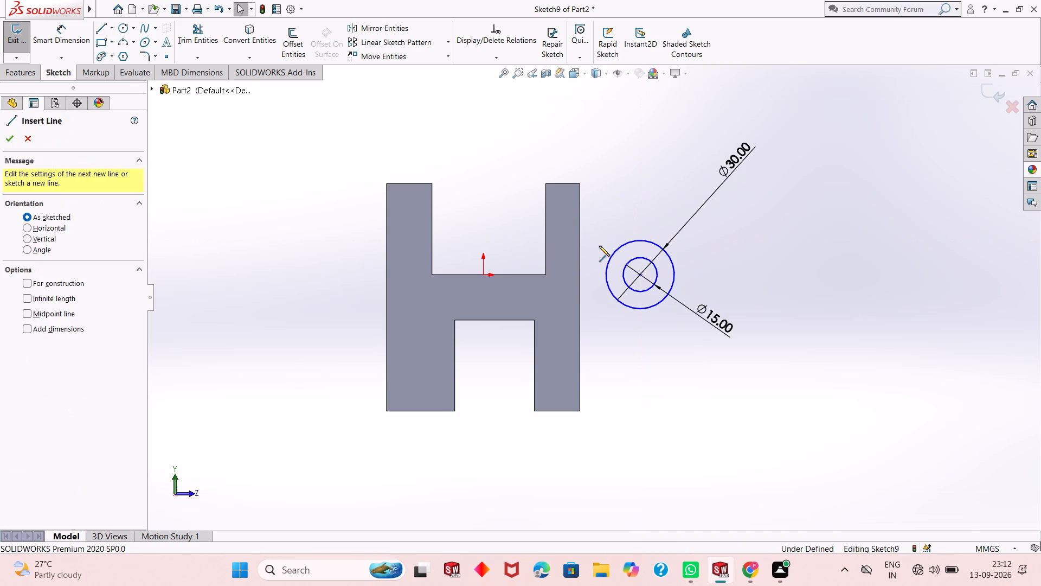
left_click(640, 241)
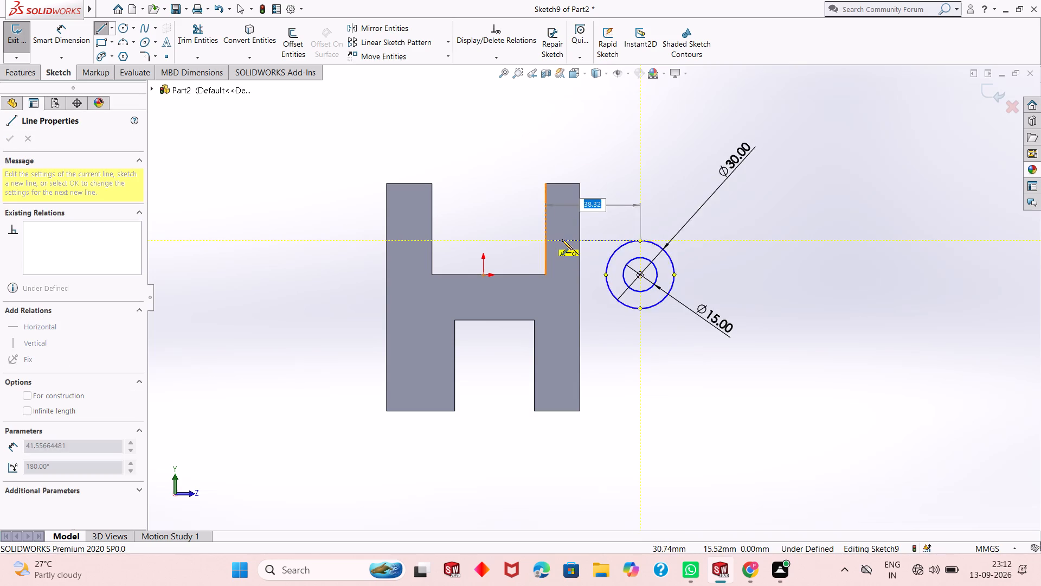
left_click(579, 240)
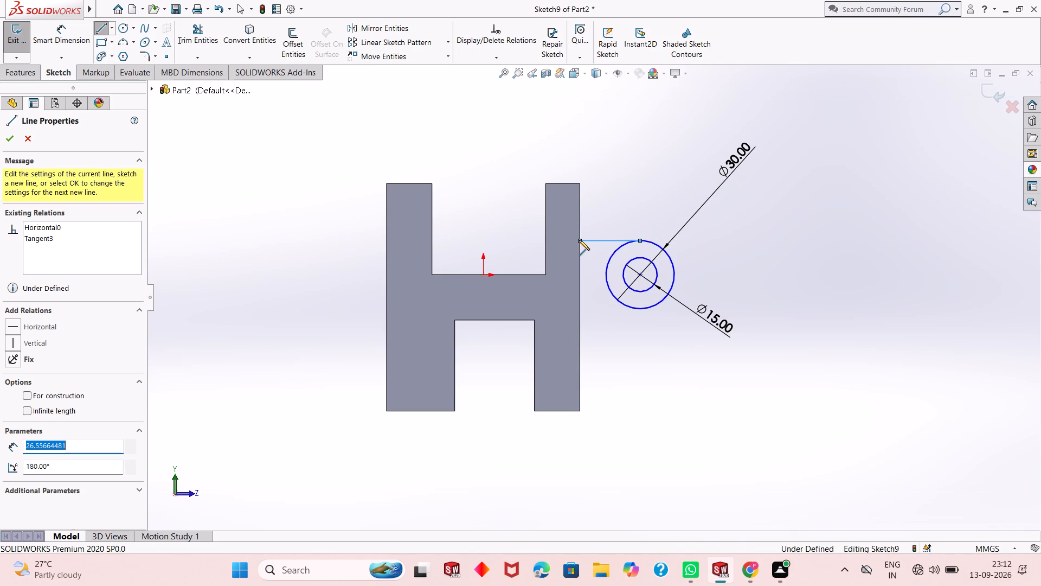
right_click(579, 240)
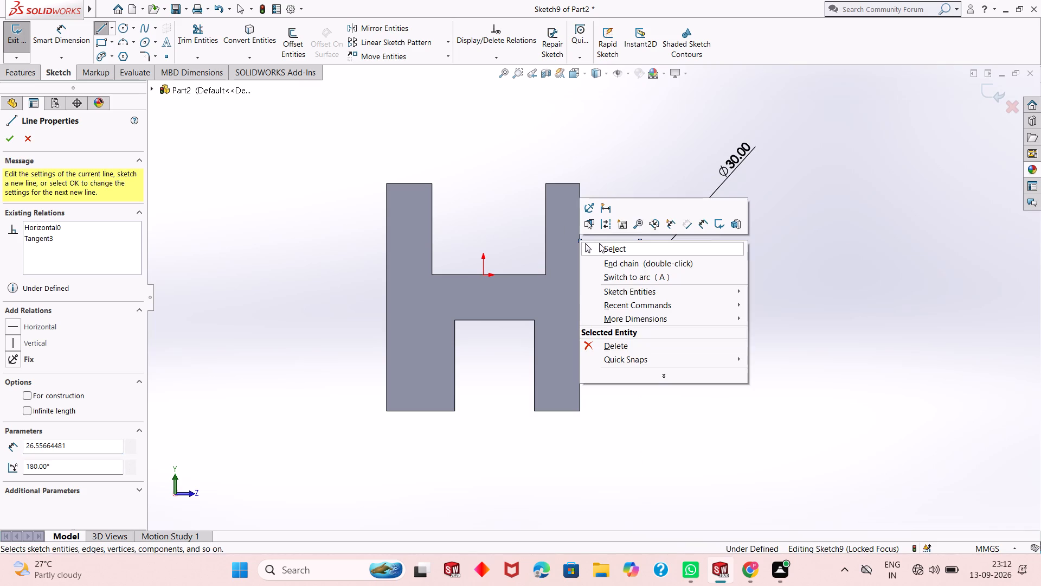
left_click(599, 243)
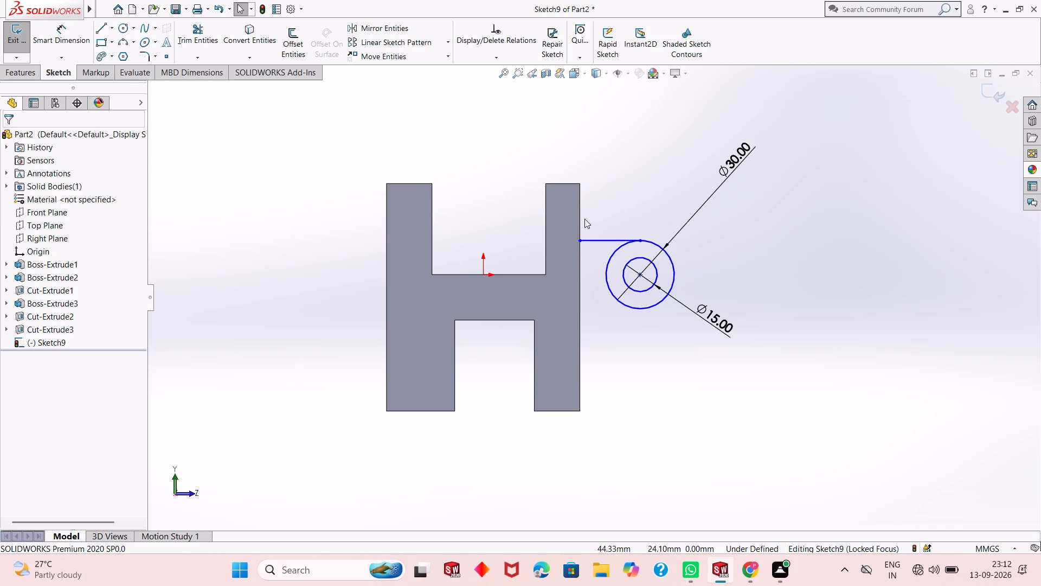
Sketch a sloping line about 64 mm long from the outer circle's lower far side to the face's adjacent bottom corner.
key("l")
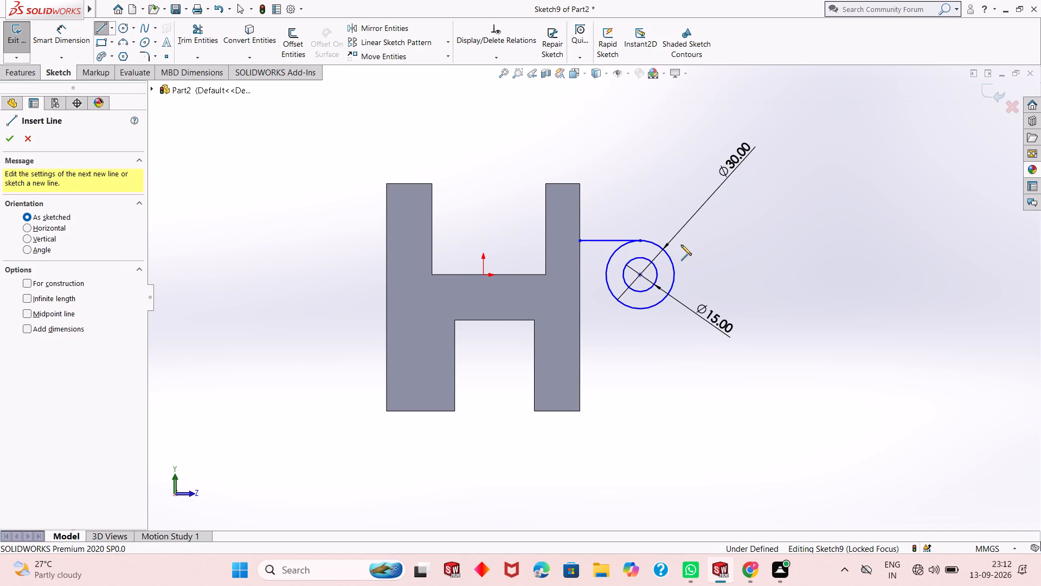
left_click(670, 284)
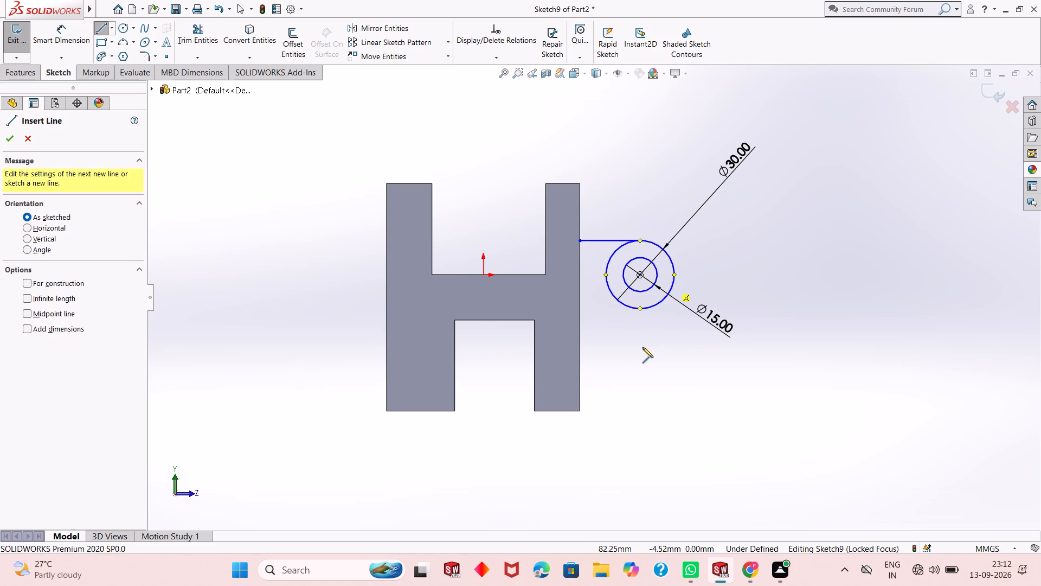
left_click(579, 411)
right_click(627, 393)
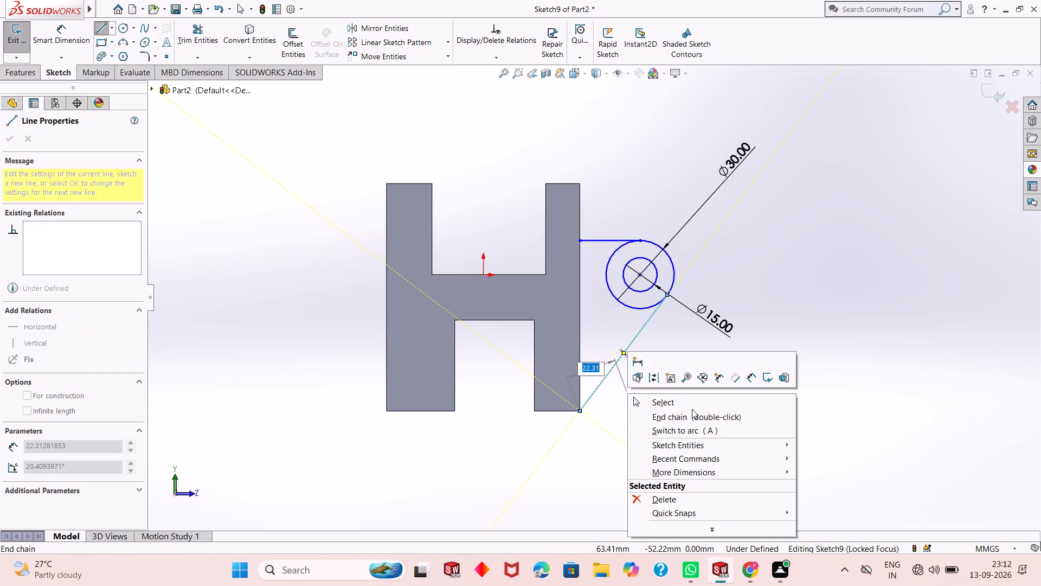
left_click(695, 406)
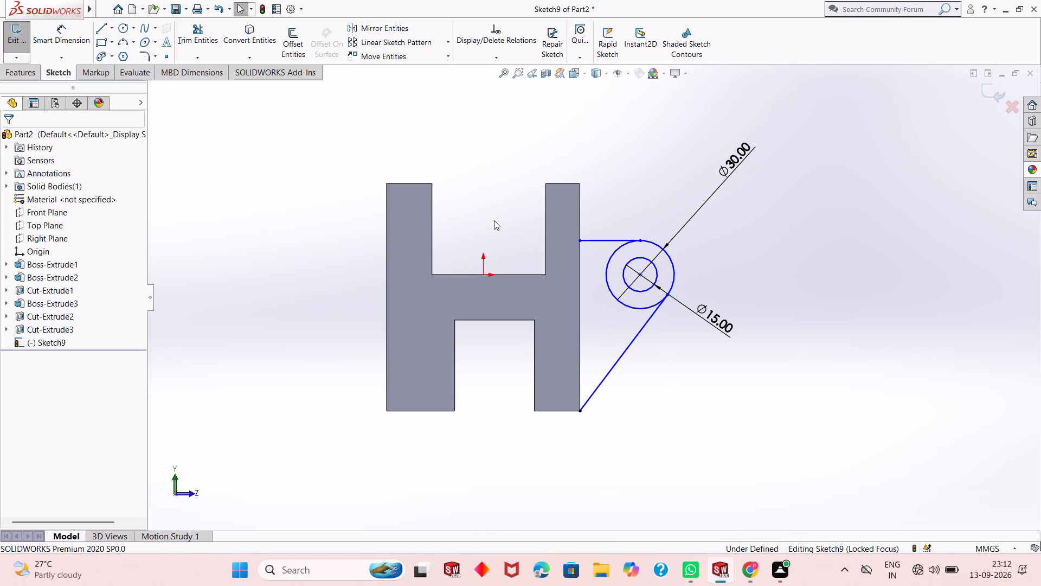
Trim away the outer circle's arc facing the block between the horizontal and sloping lines.
left_click(196, 35)
left_click(610, 291)
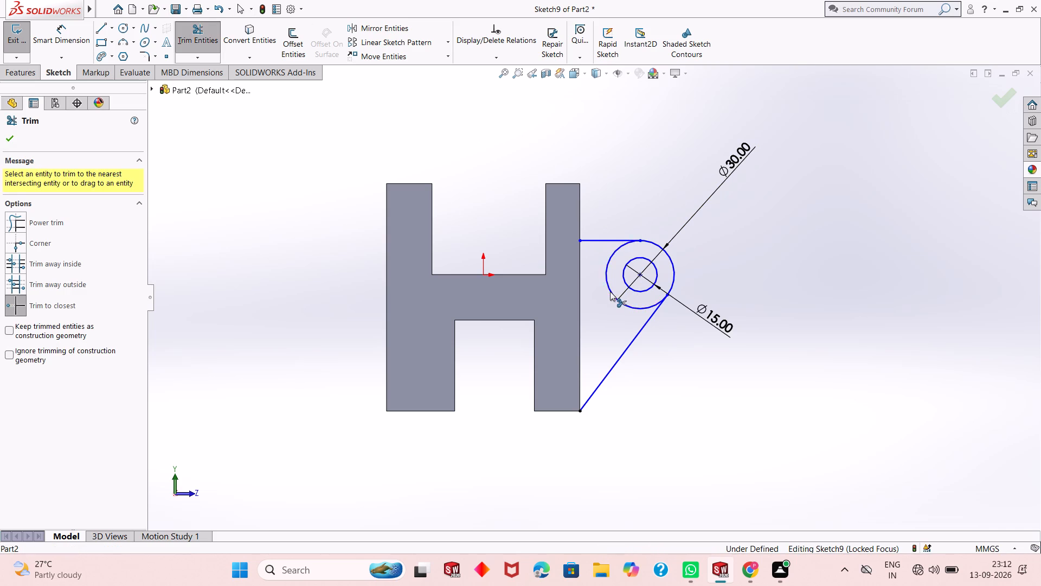
right_click(605, 160)
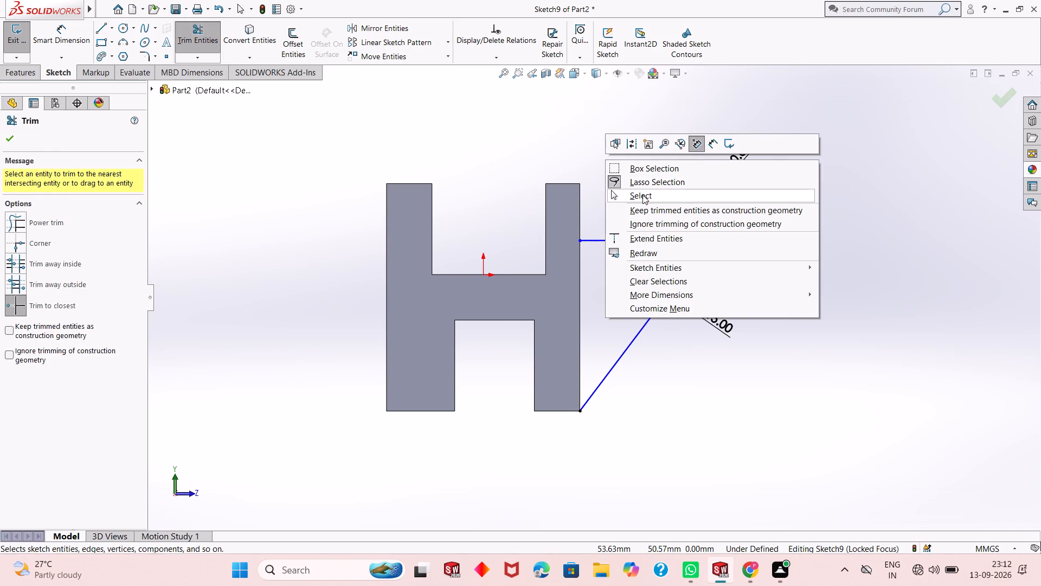
left_click(642, 195)
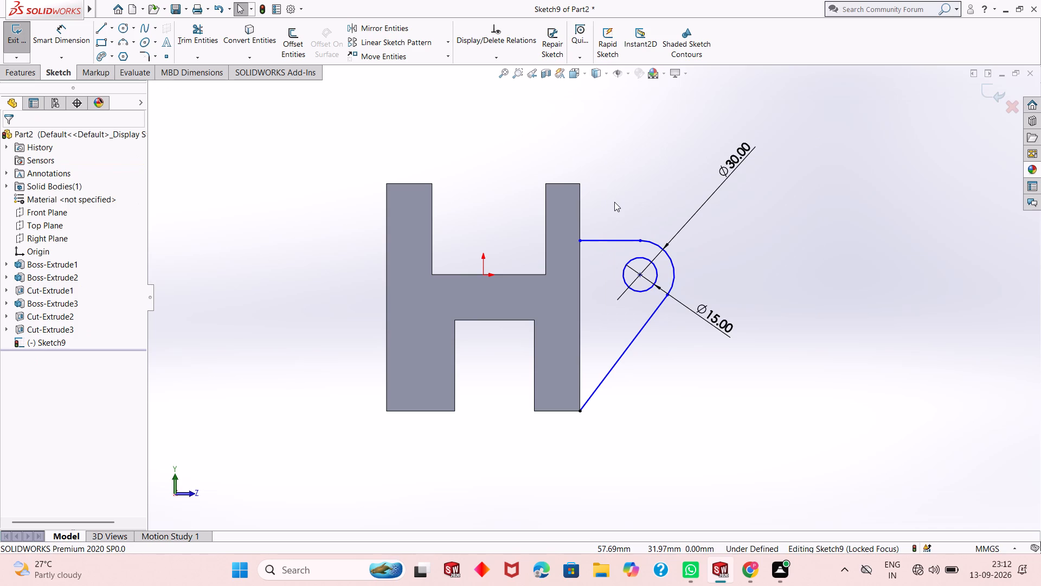
Extrude the rounded lug profile region, excluding its hole, 20 mm blind in the reversed direction, alongside the plate, with merged result.
middle_click_drag(746, 268, 680, 306)
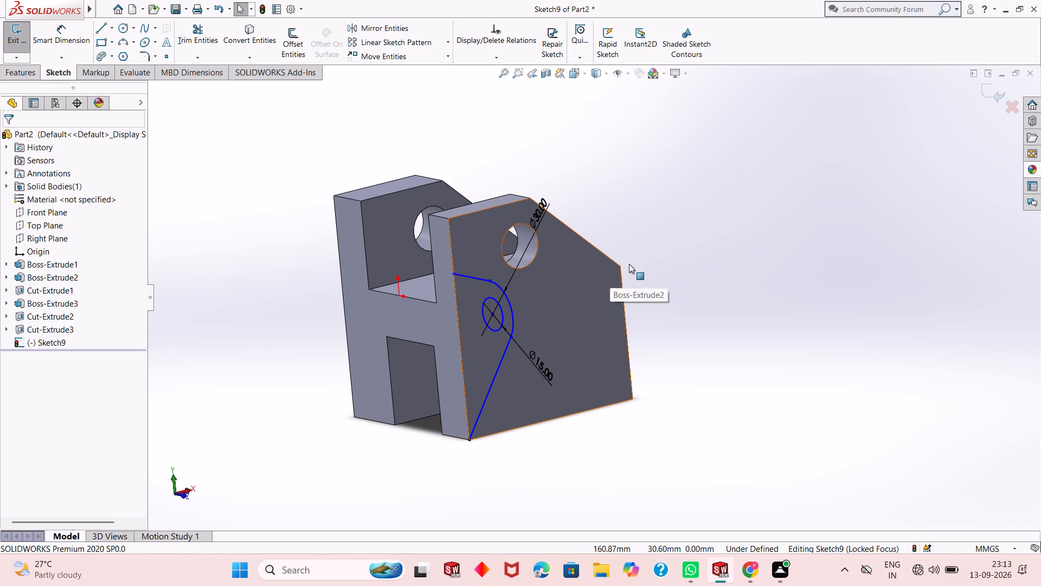
left_click(21, 73)
left_click(27, 50)
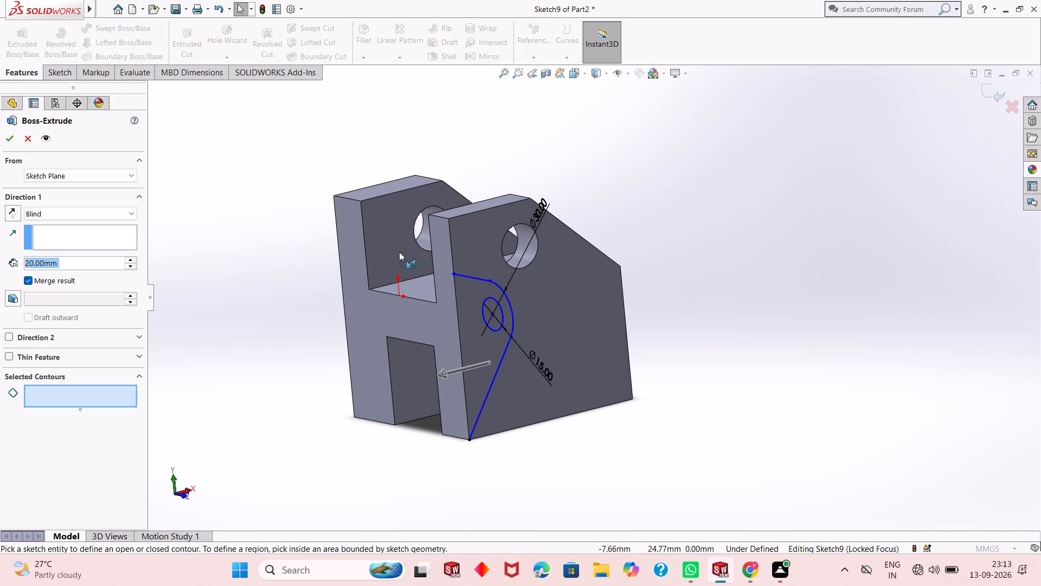
left_click(471, 315)
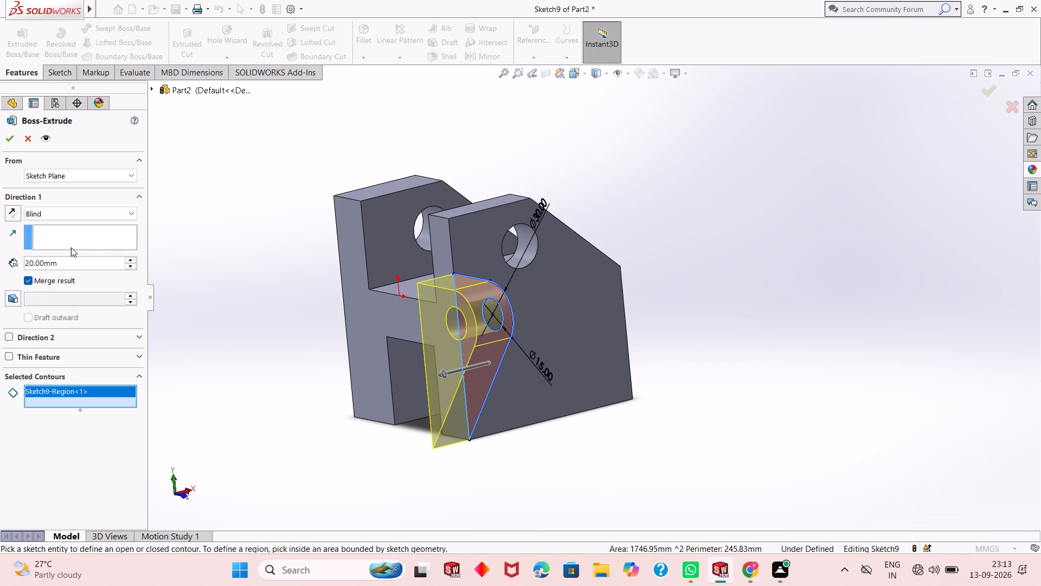
middle_click_drag(508, 316, 475, 330)
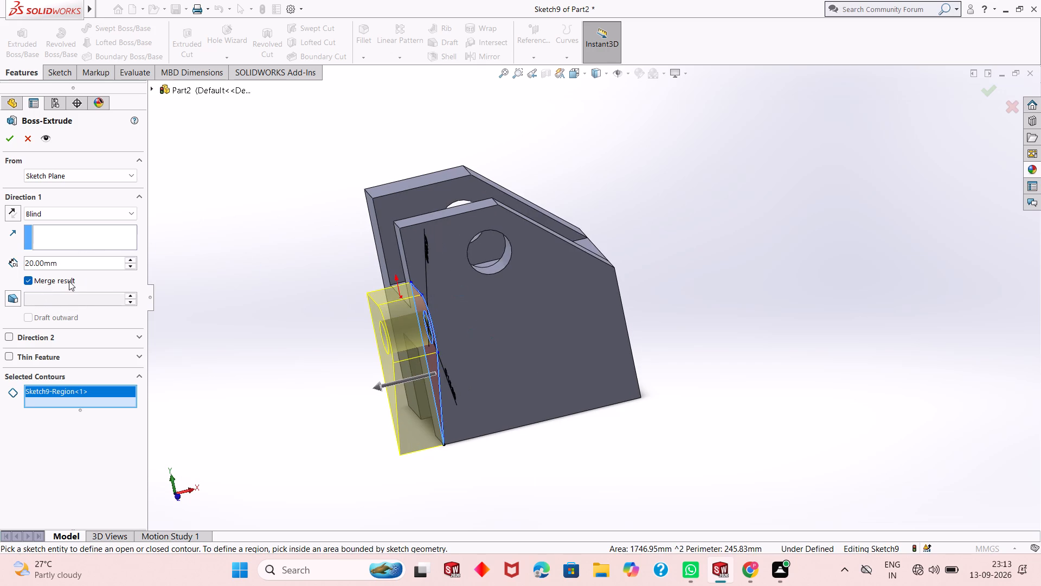
left_click(10, 209)
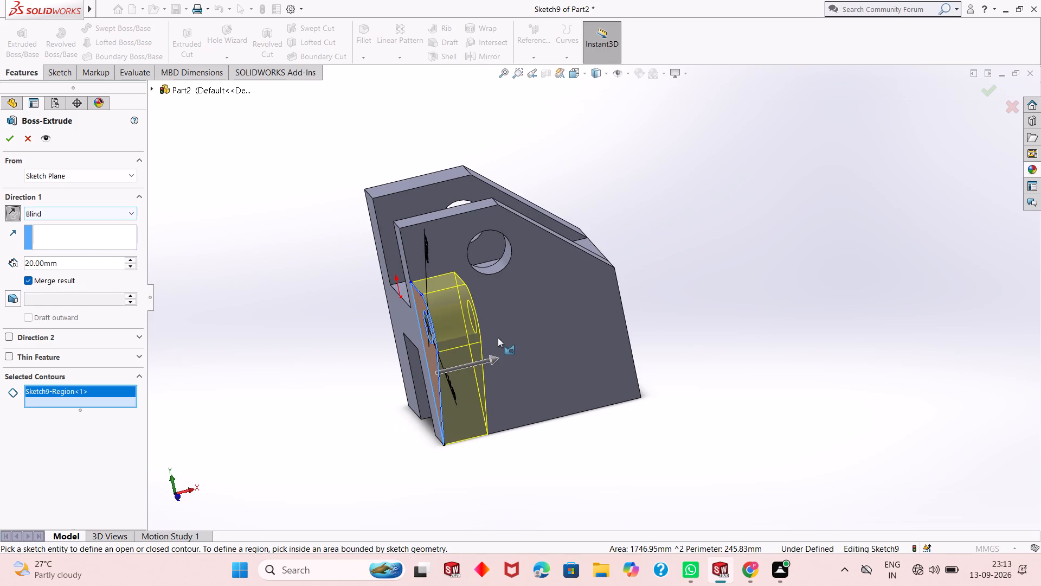
middle_click_drag(486, 371, 465, 348)
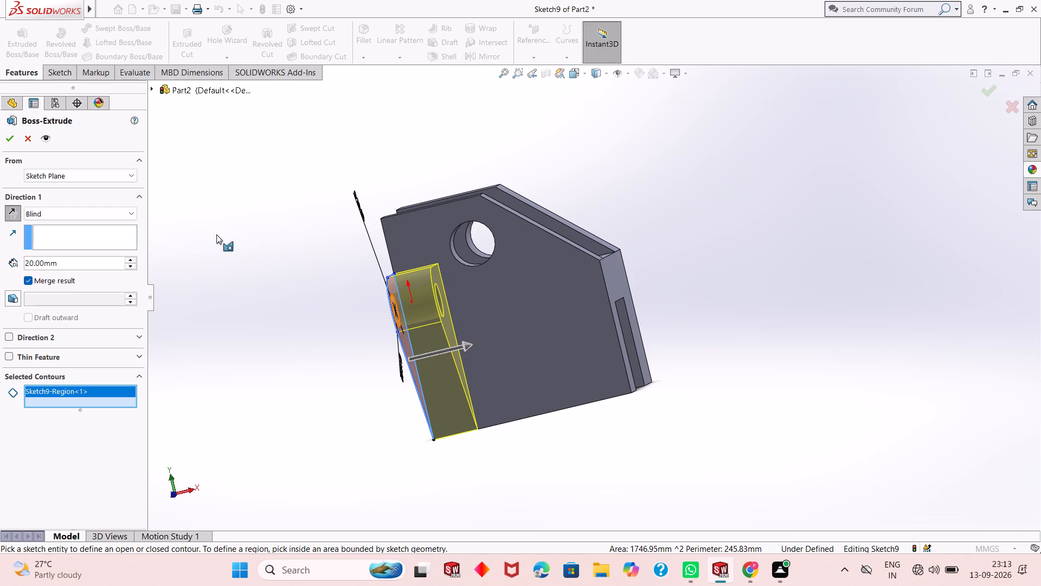
left_click(2, 136)
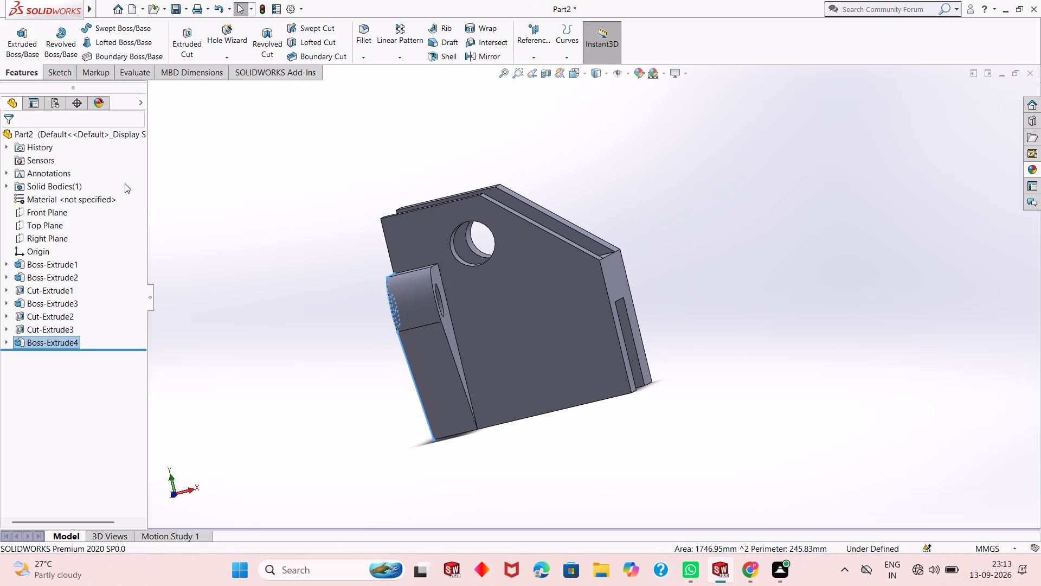
left_click(335, 320)
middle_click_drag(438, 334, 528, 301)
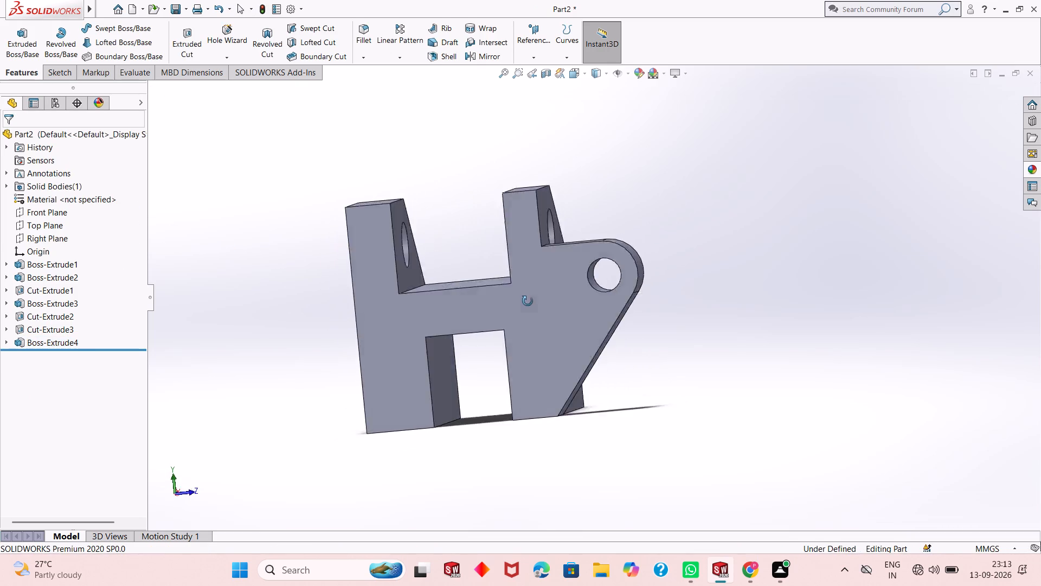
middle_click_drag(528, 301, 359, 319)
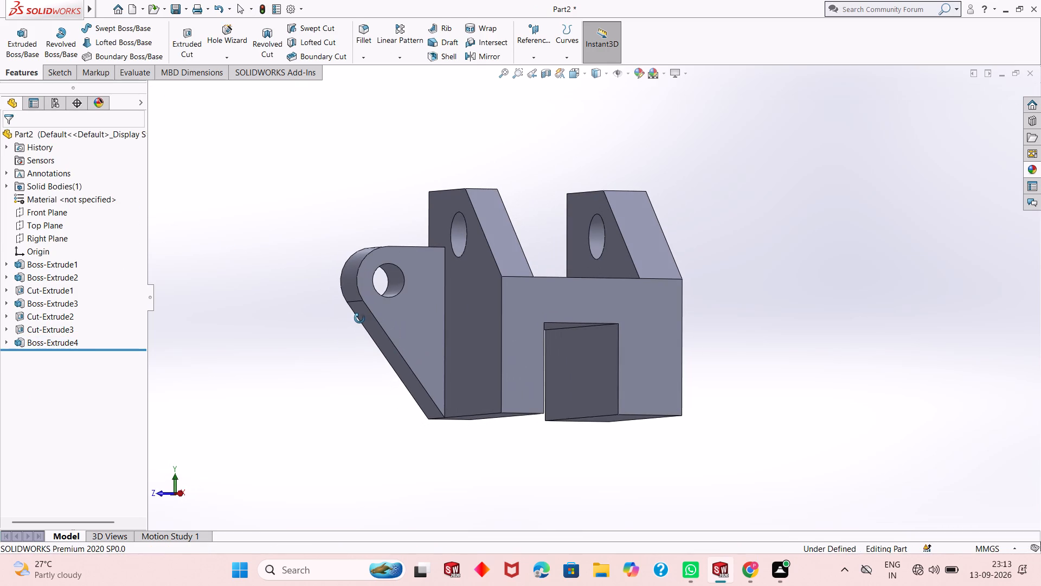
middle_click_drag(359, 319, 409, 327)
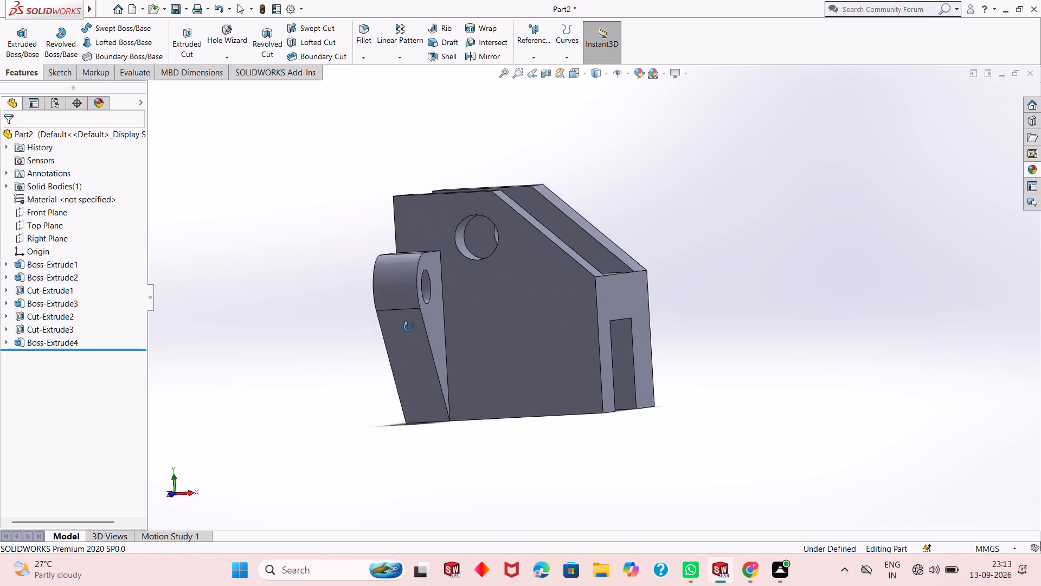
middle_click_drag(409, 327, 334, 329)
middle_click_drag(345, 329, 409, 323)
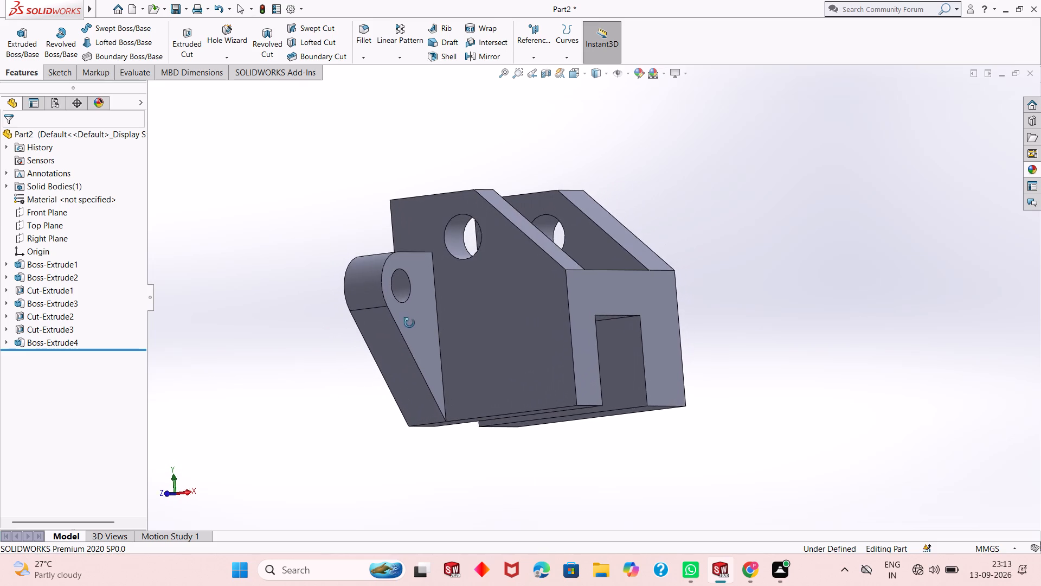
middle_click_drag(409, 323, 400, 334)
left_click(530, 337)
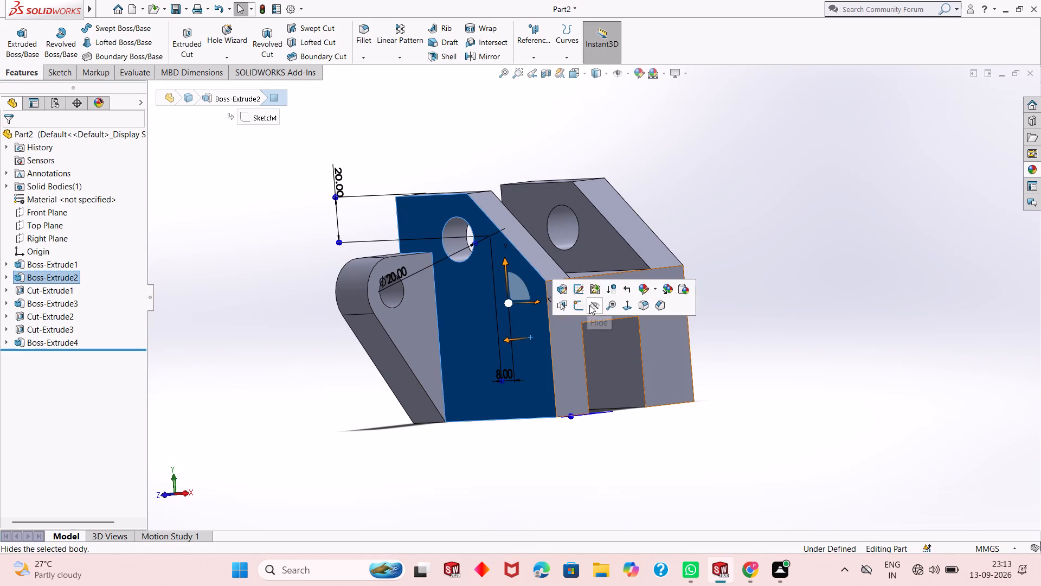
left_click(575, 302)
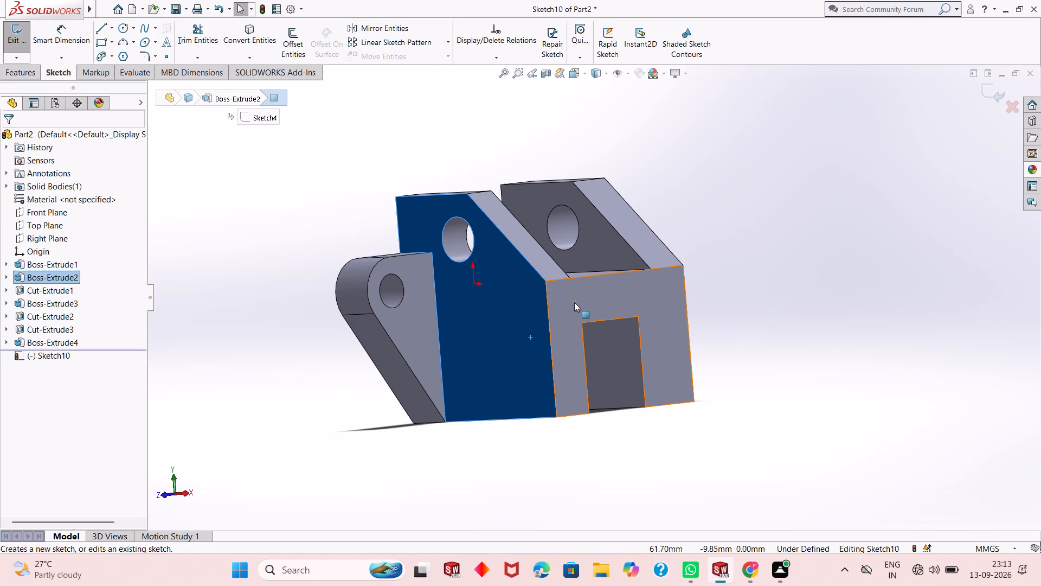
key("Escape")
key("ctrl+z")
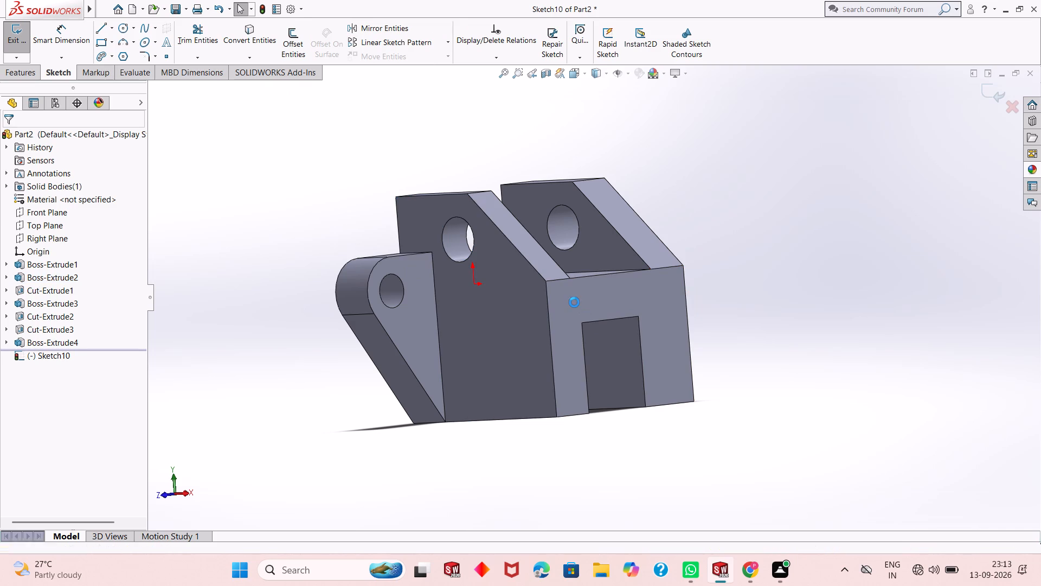
On the block's end face below the plates' sloped edges, sketch a 7.5 mm radius circle matching the lug's hole.
left_click(574, 310)
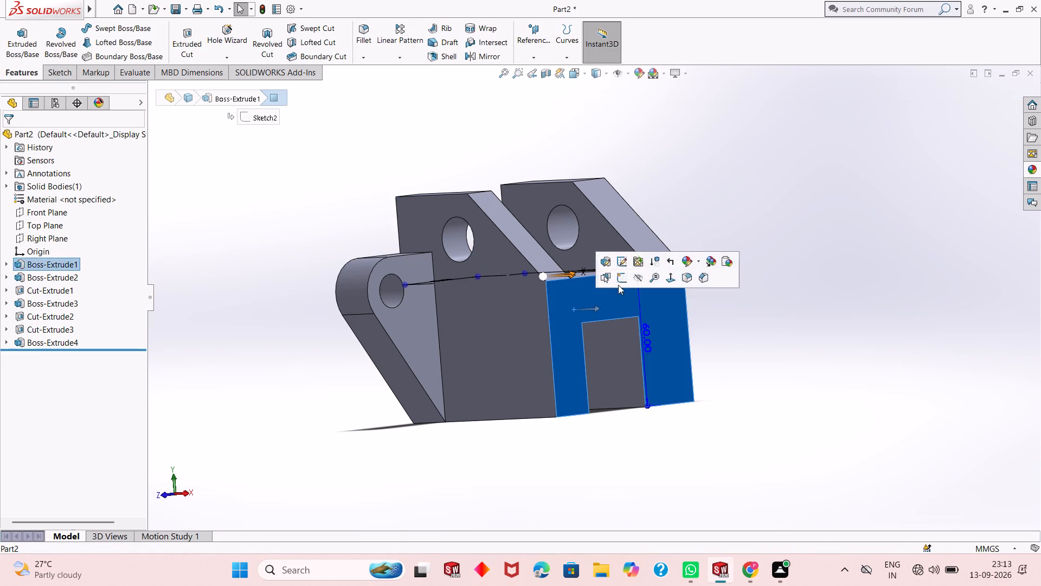
left_click(622, 281)
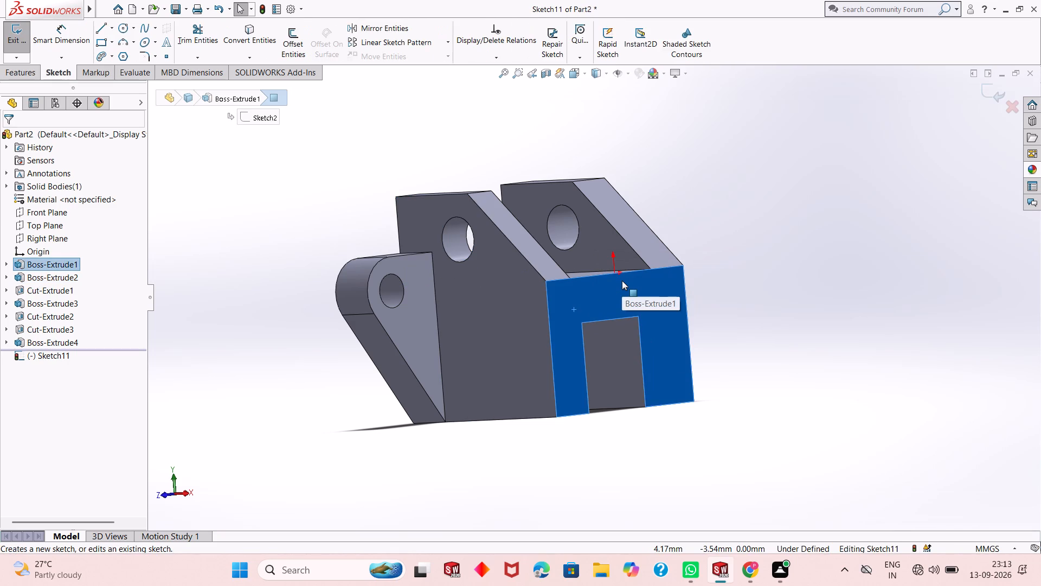
key("ctrl+9")
key("ctrl+8")
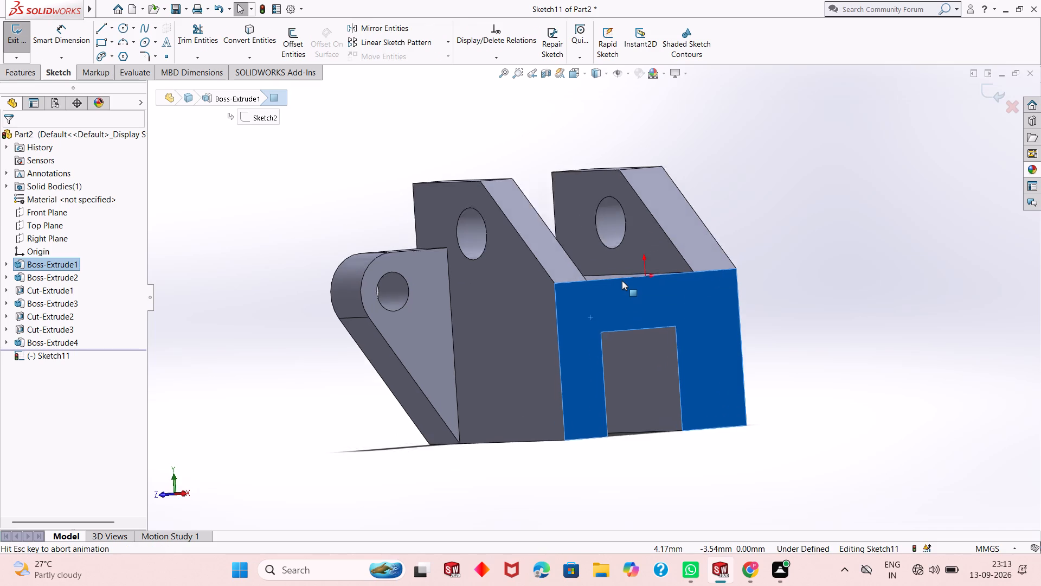
key("Escape")
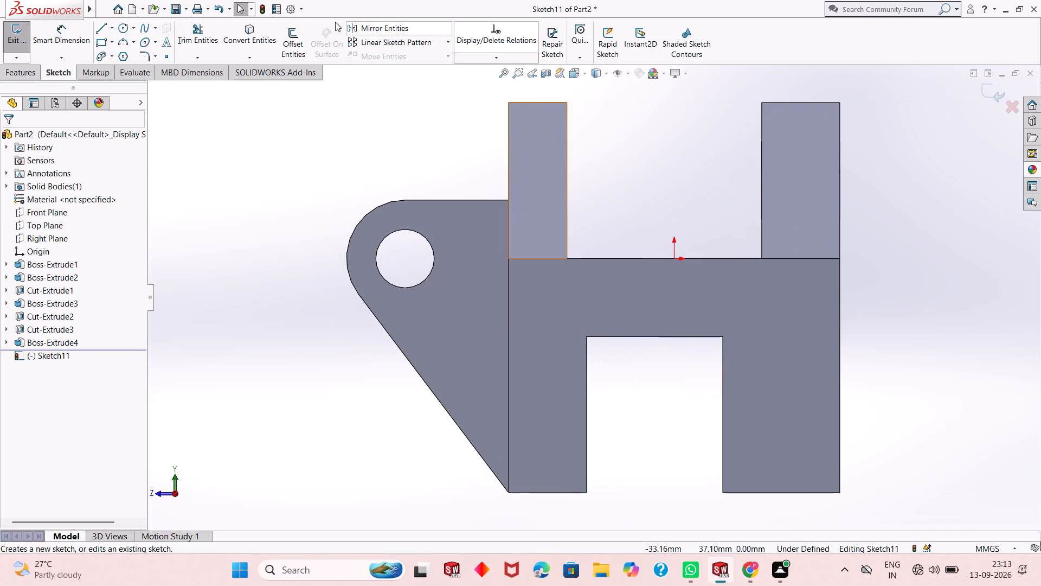
left_click(100, 28)
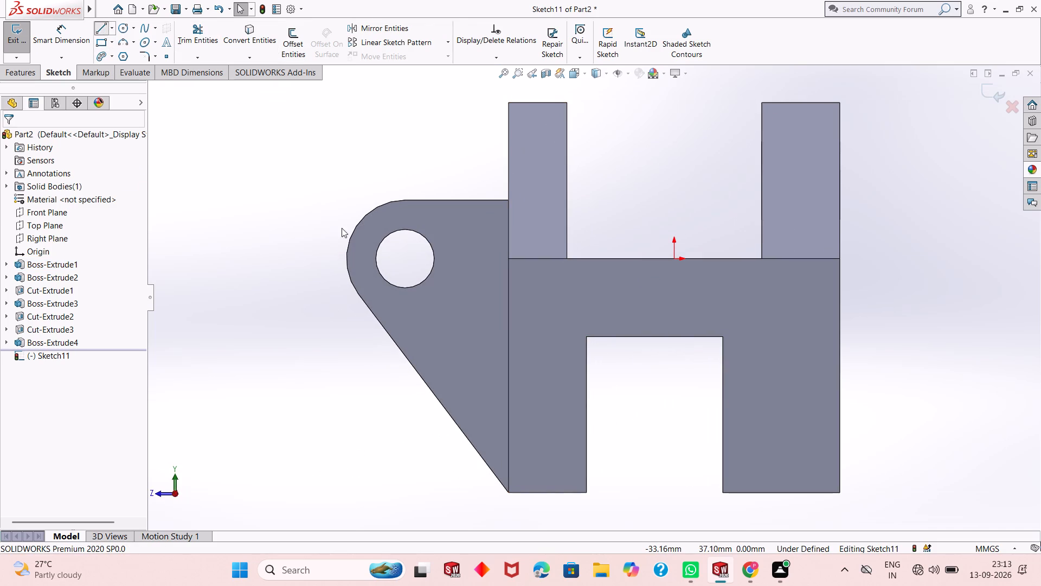
key("Escape")
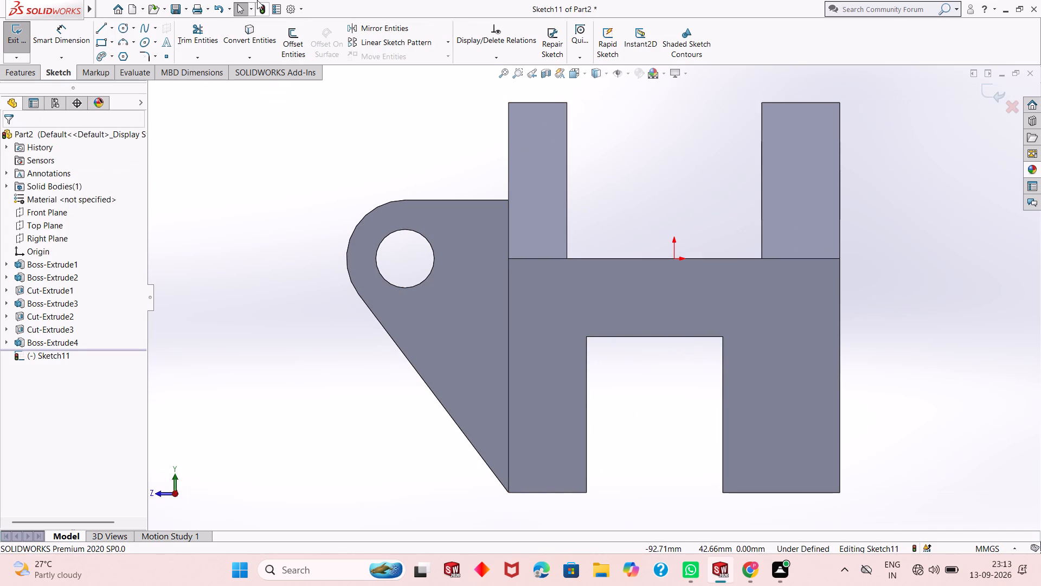
left_click(119, 27)
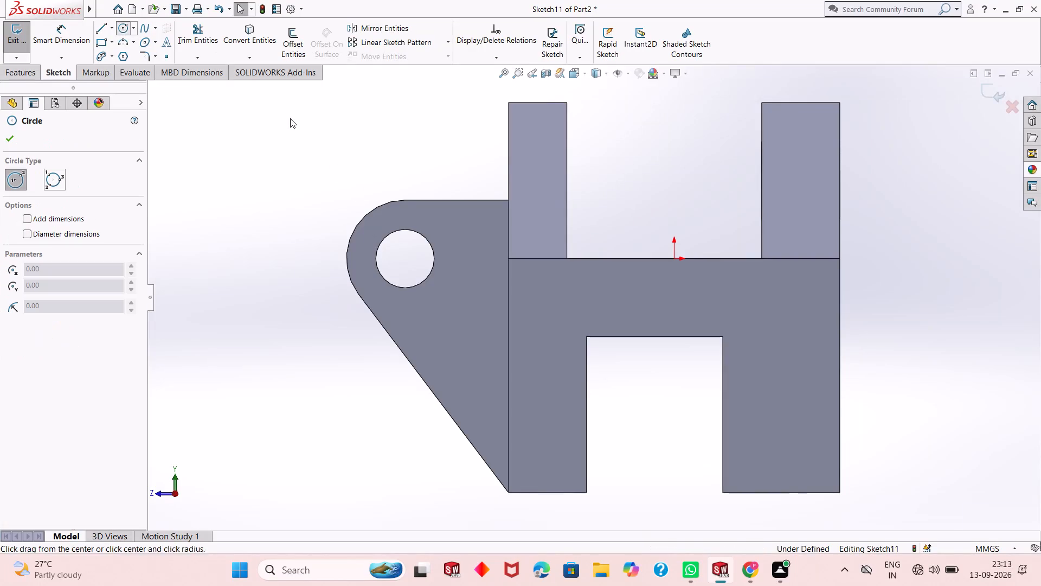
left_click(406, 261)
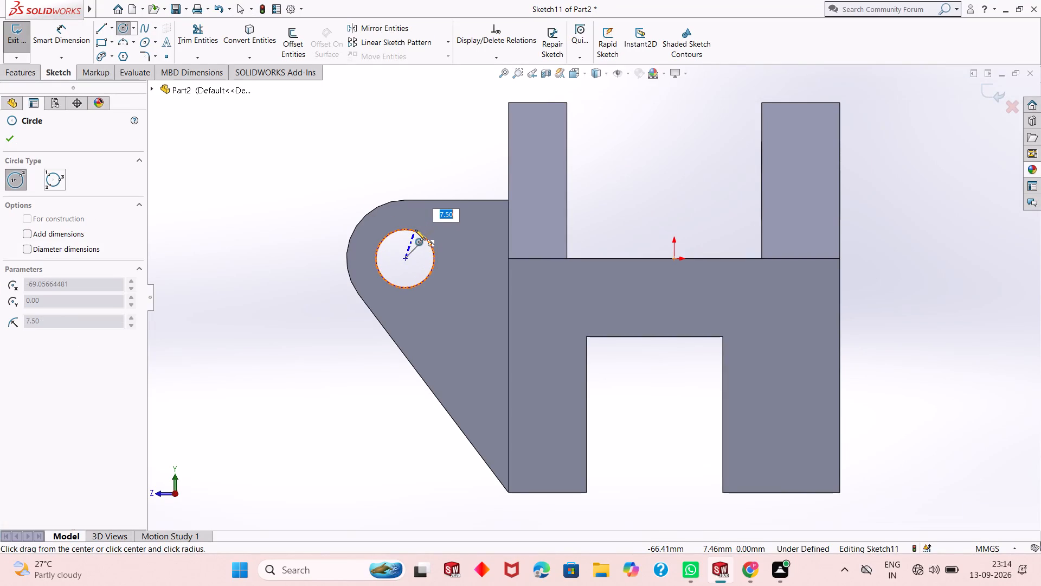
left_click(415, 230)
key("Escape")
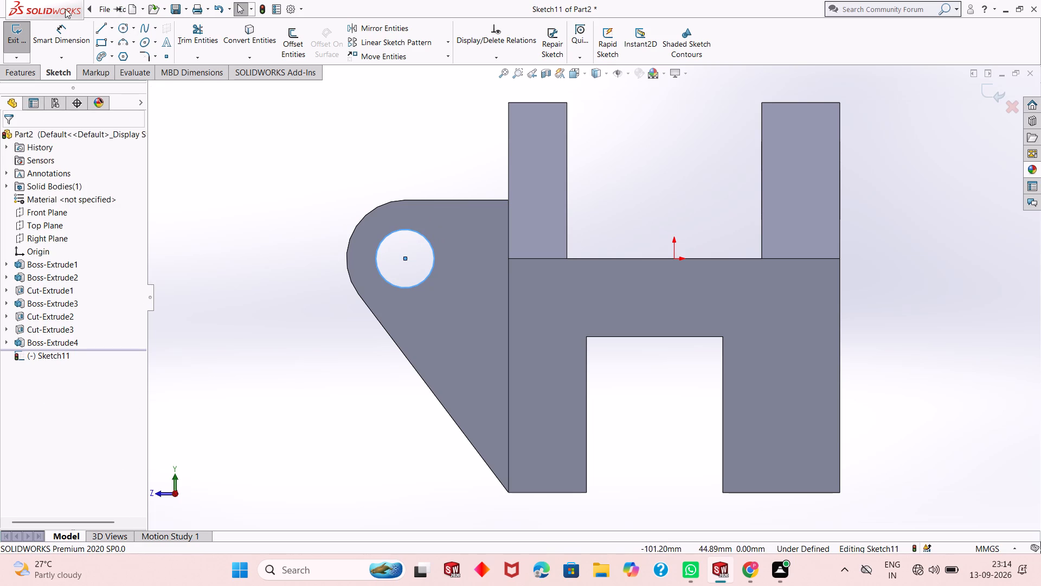
Sketch a concentric 15 mm radius circle matching the lug's rounded outer end.
left_click(120, 30)
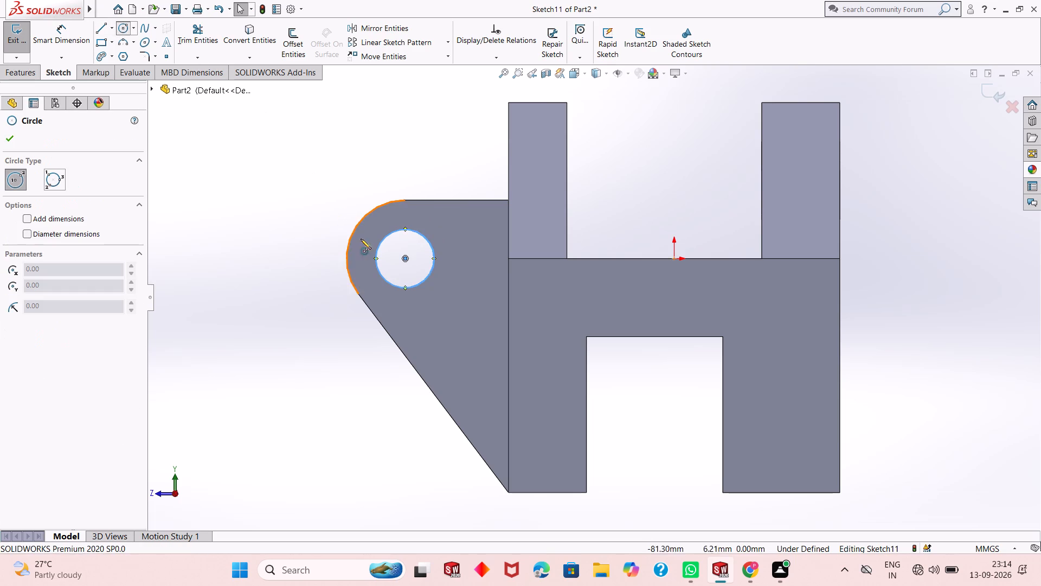
left_click(406, 258)
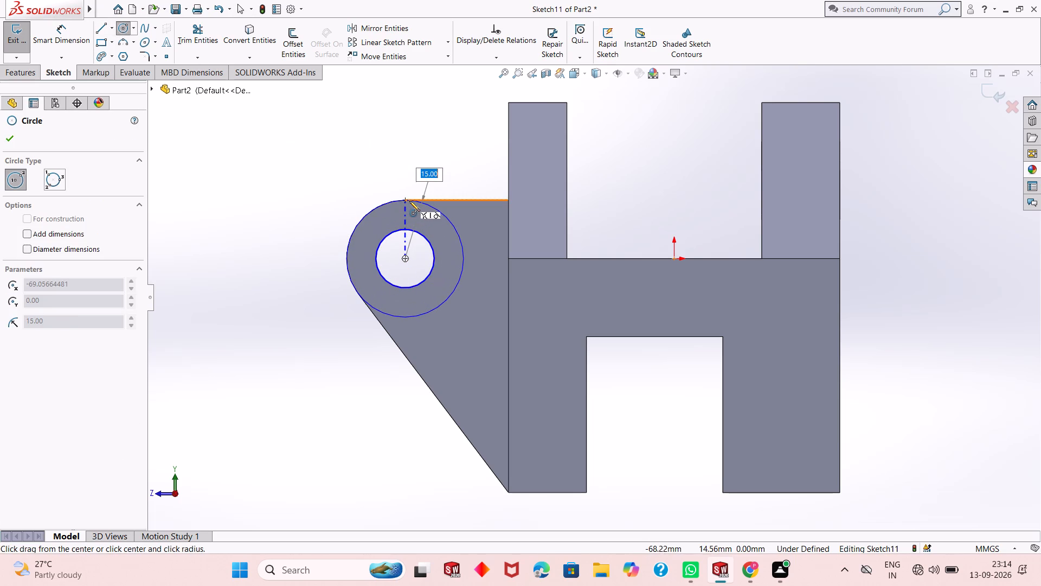
left_click(409, 200)
key("Escape")
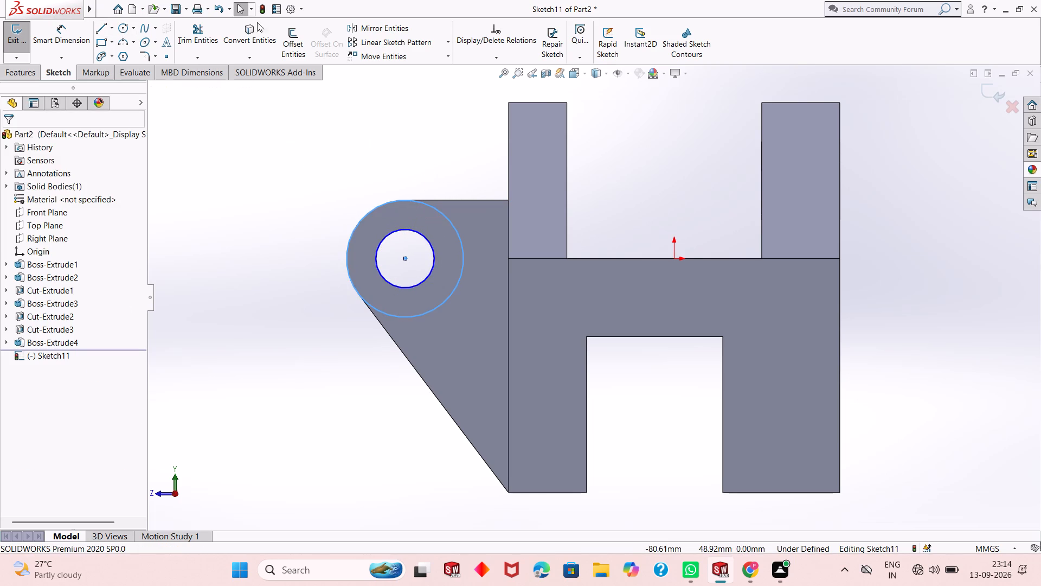
Sketch a horizontal line about 26.6 mm long from the outer circle's top point to the plate's vertical edge.
left_click(102, 28)
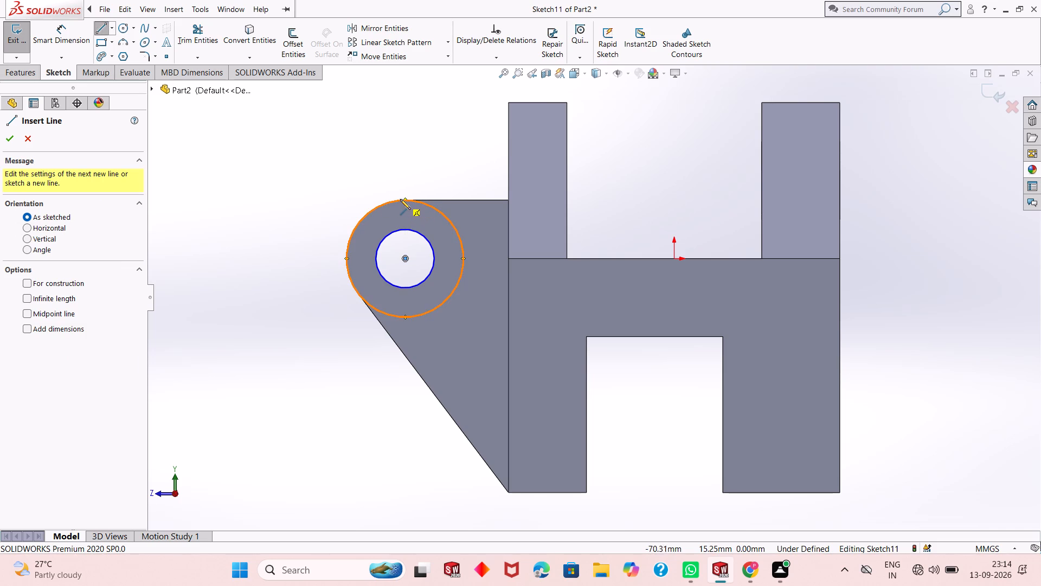
left_click(406, 199)
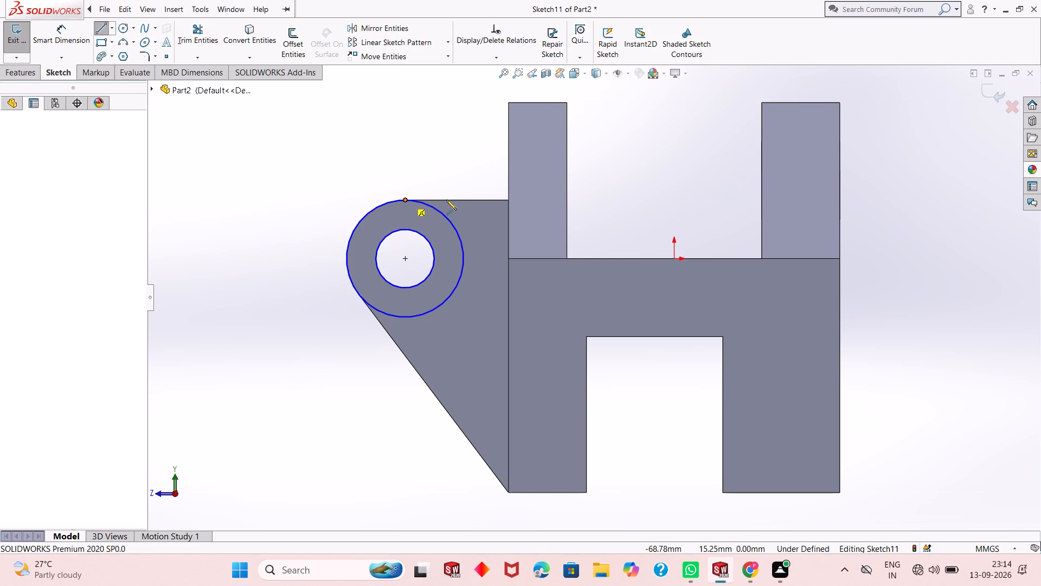
left_click(510, 201)
key("Escape")
key("Escape")
key("Escape")
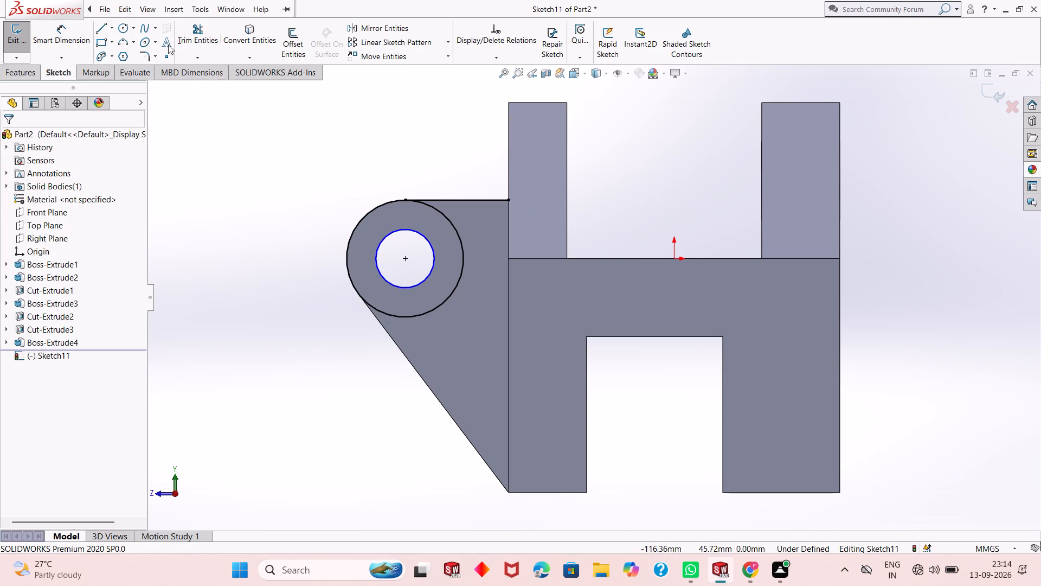
Sketch a sloping line along the lug's slanted edge from the outer circle to the block's adjacent bottom corner.
left_click(101, 26)
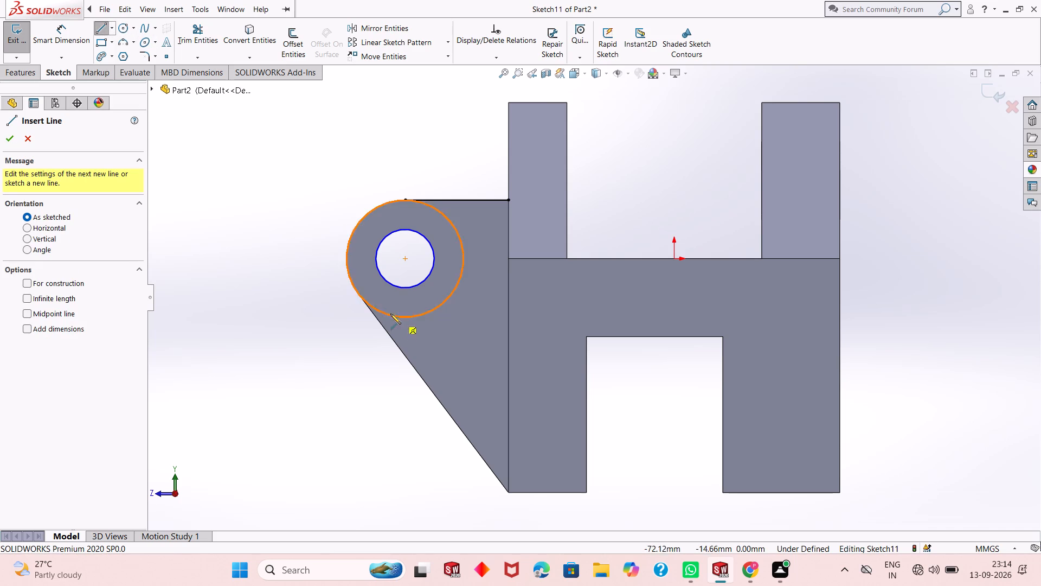
left_click(354, 288)
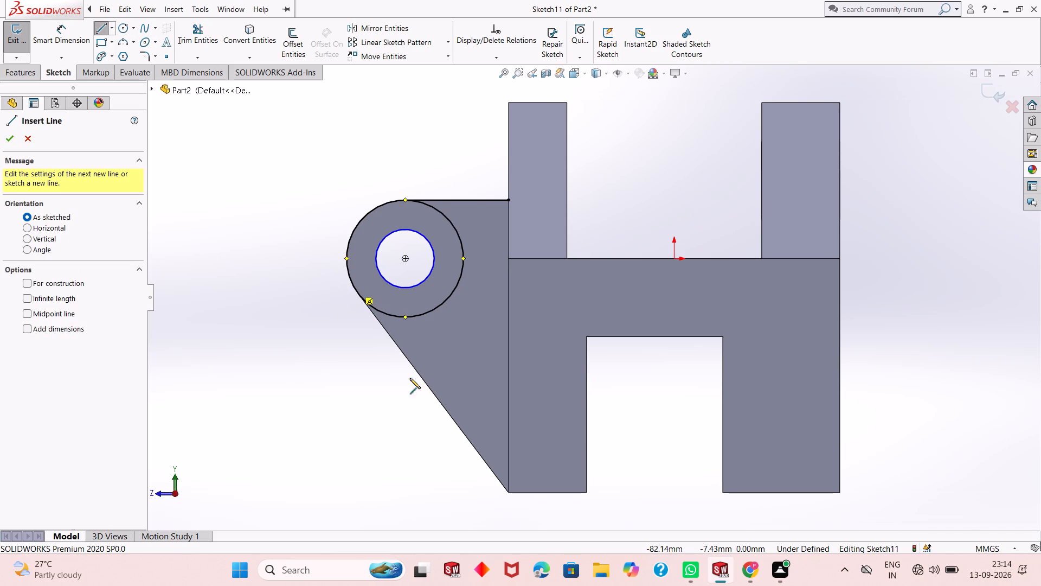
left_click(507, 491)
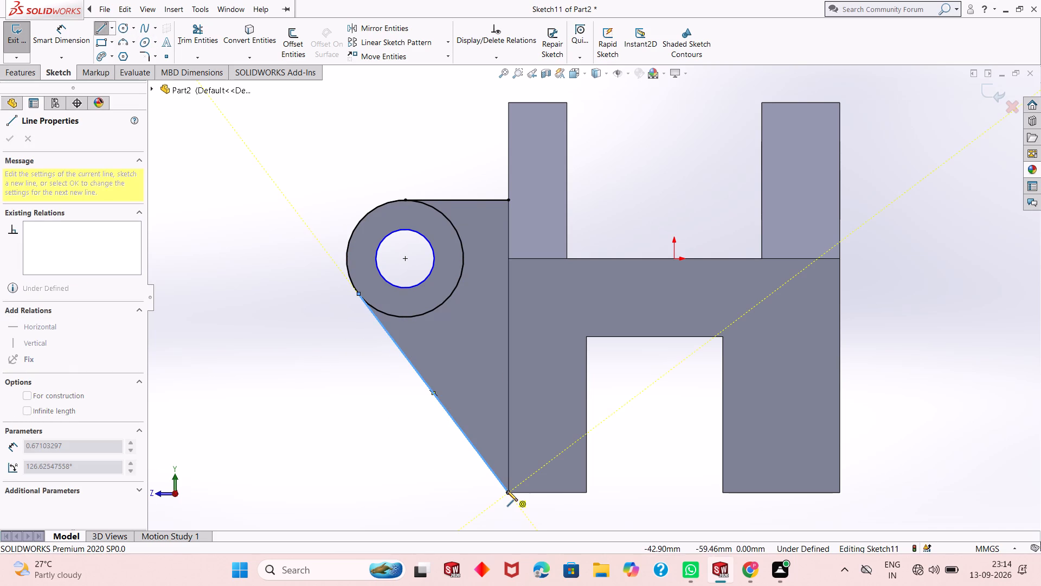
key("Escape")
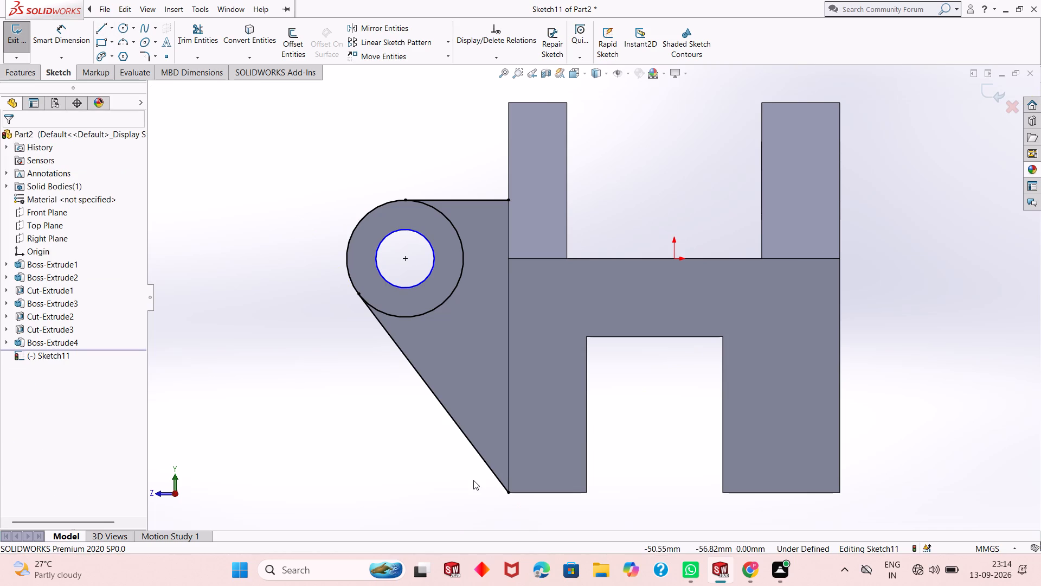
key("Escape")
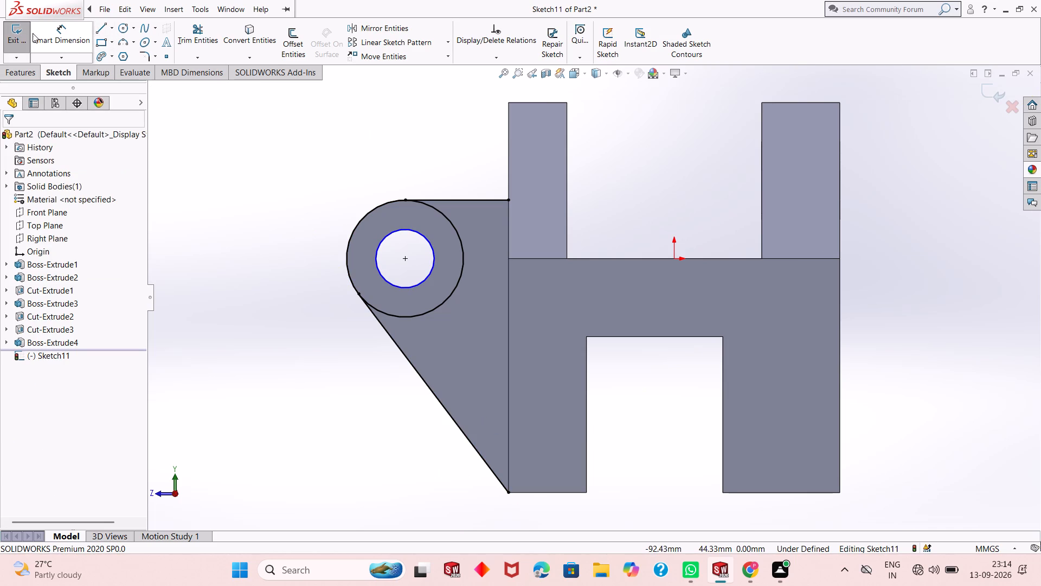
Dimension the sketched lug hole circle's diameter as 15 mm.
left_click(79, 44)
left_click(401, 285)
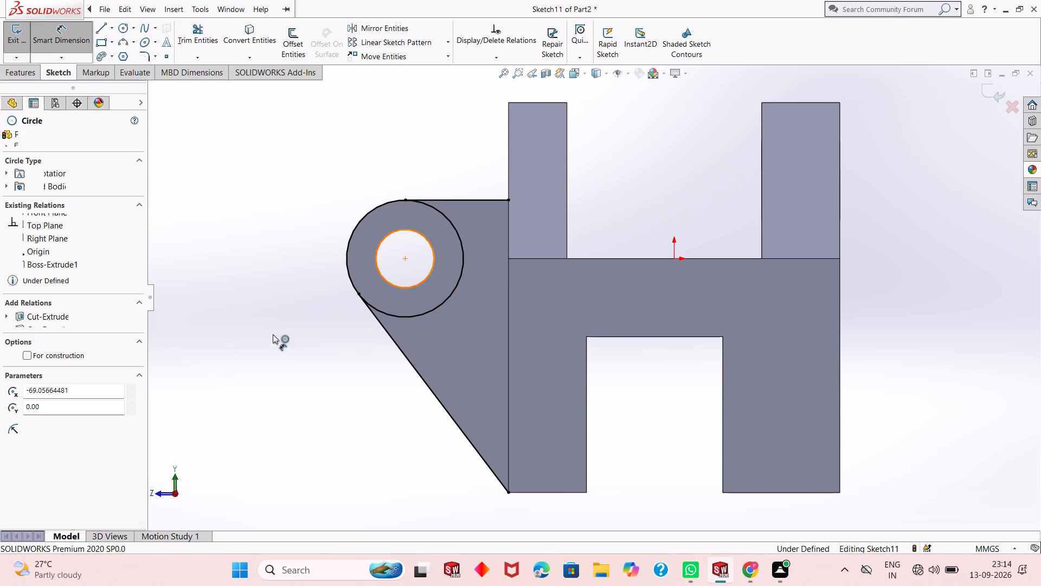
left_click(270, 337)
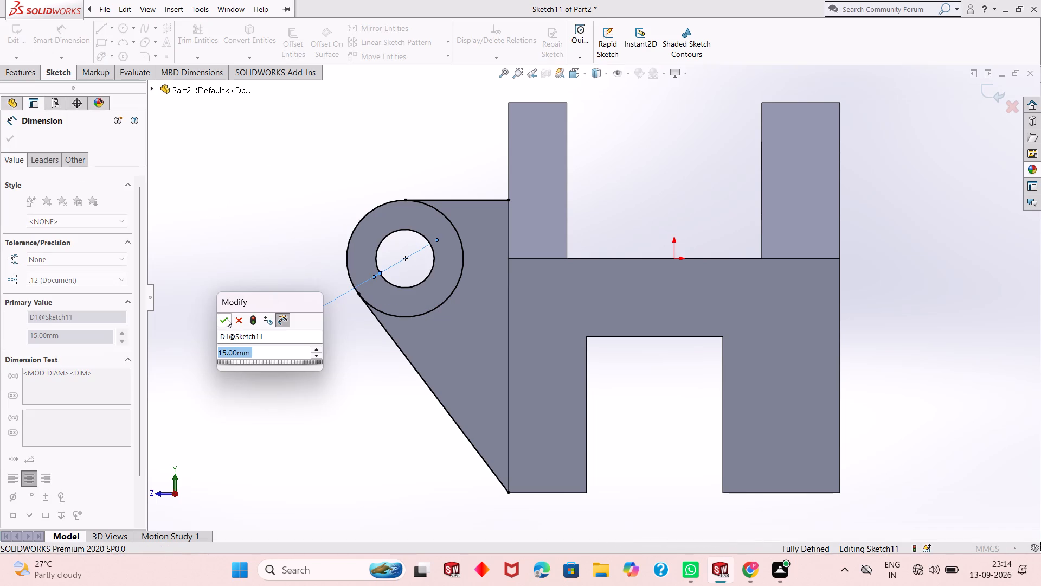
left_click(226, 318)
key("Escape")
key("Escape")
Undo the lug profile sketch on the end face below the plates' sloped edges, including its dimension, lines and circles.
scroll(354, 329, "up", 2)
middle_click_drag(376, 332, 459, 333)
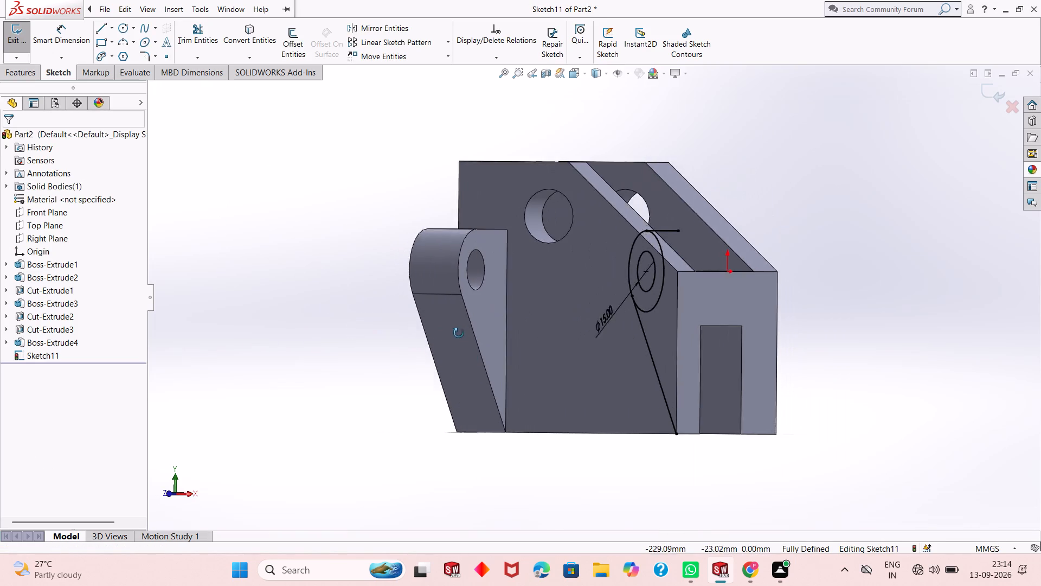
middle_click_drag(459, 333, 462, 335)
middle_click_drag(466, 329, 590, 329)
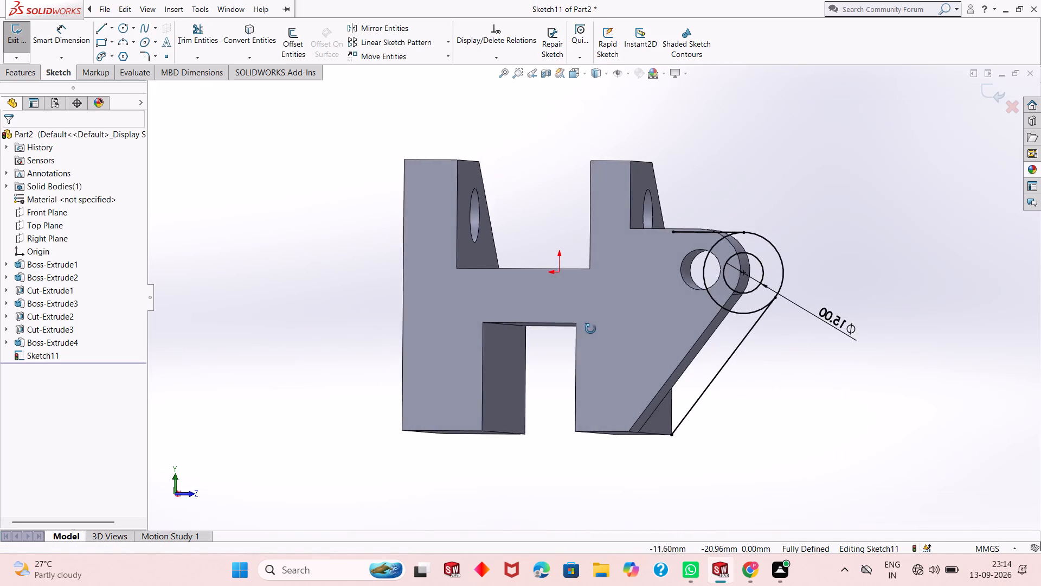
middle_click_drag(590, 329, 507, 337)
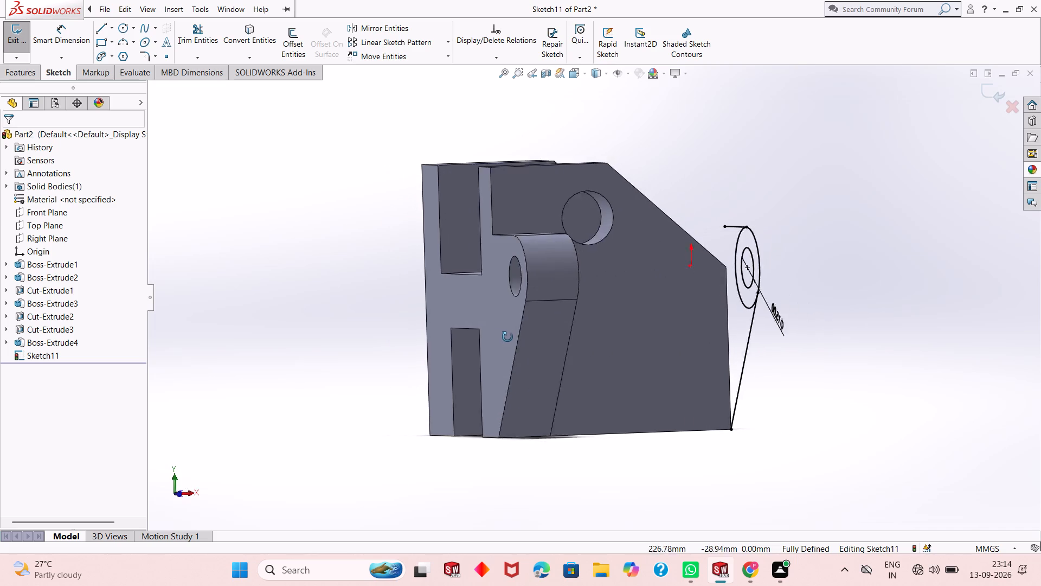
middle_click_drag(507, 337, 485, 334)
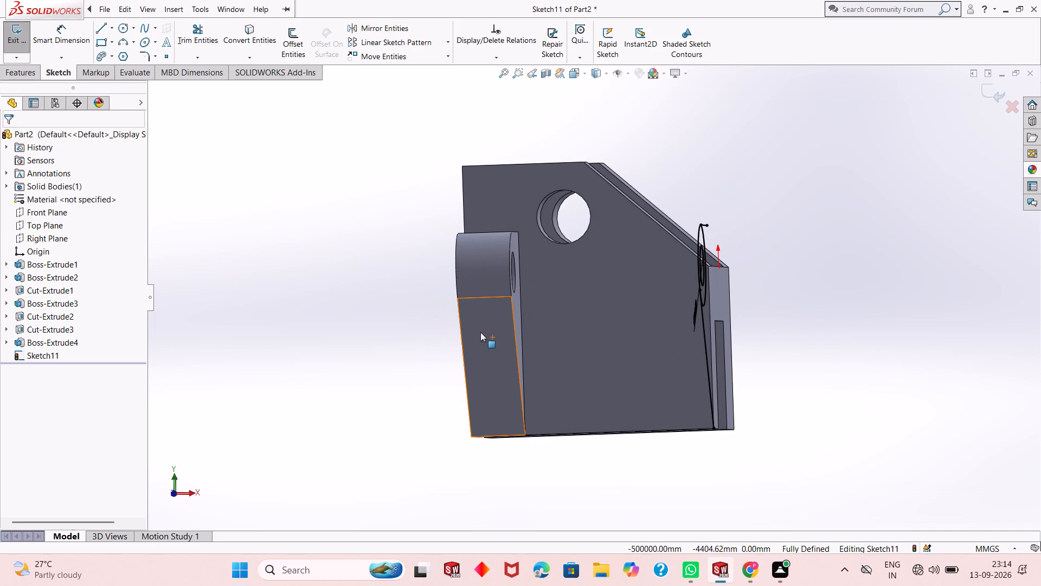
key("ctrl+z")
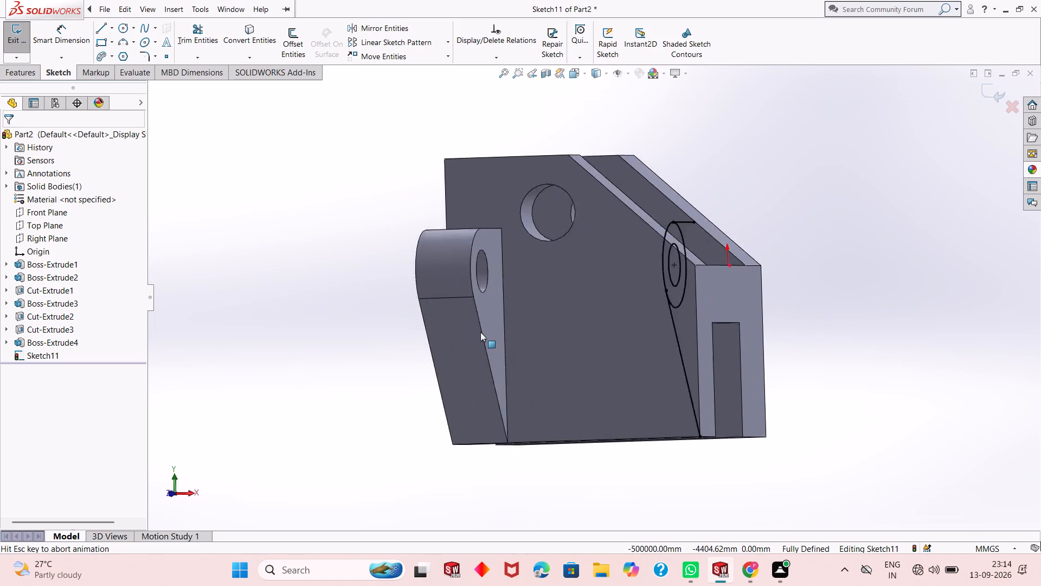
key("ctrl+z")
key("ctrl+z")
key("ctrl+z")
key("ctrl+z")
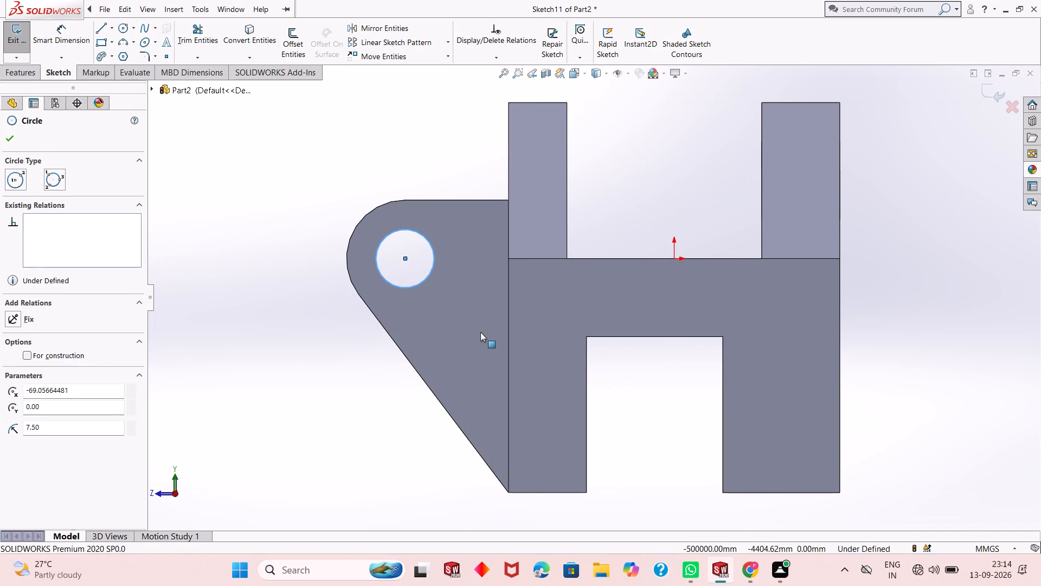
key("ctrl+z")
key("ctrl+z")
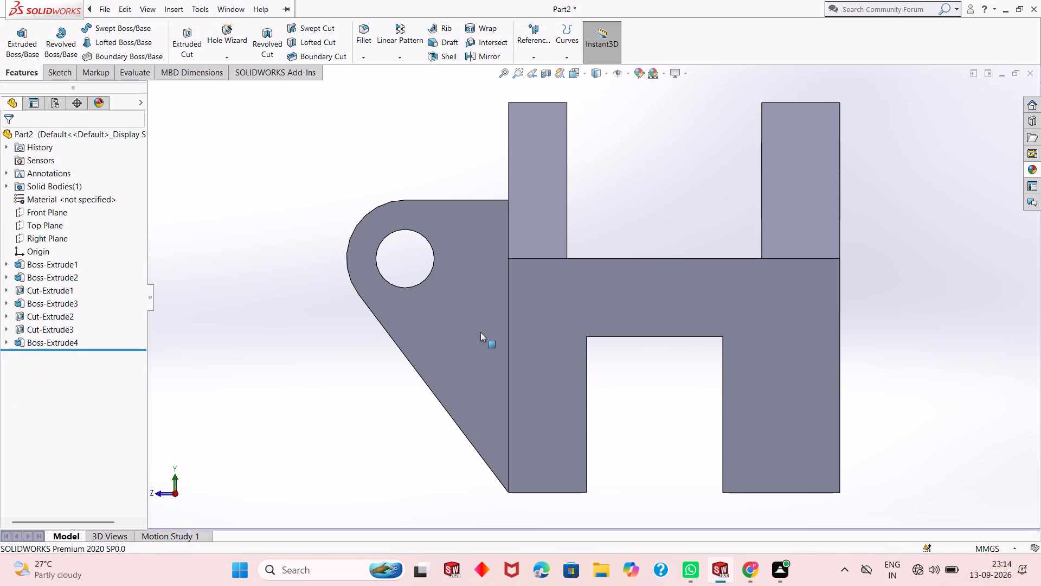
Undo the existing lug's extrusion back to its profile sketch, and leave the empty extra sketch.
key("ctrl+z")
key("ctrl+y")
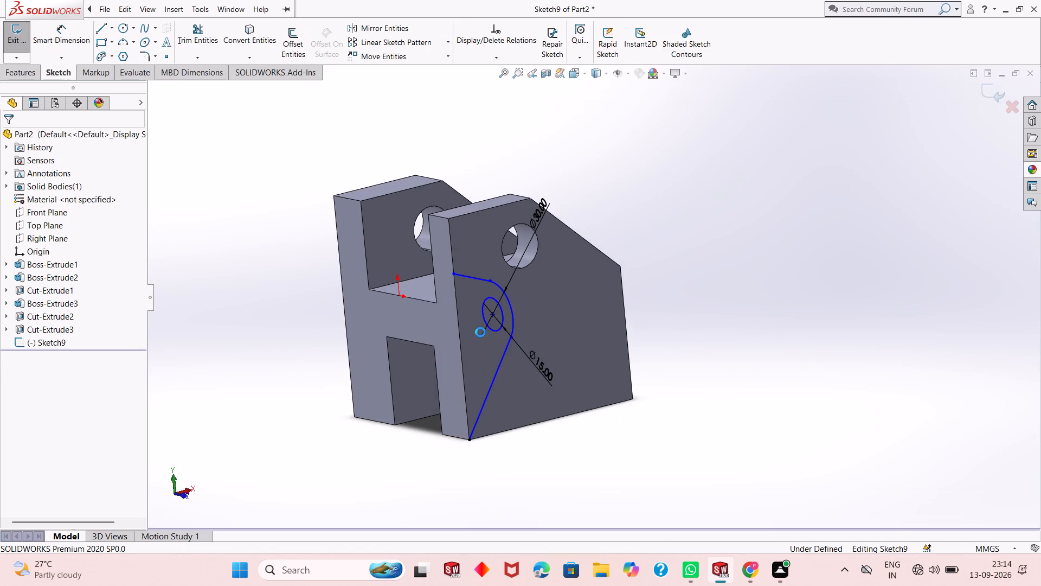
key("Escape")
key("Escape")
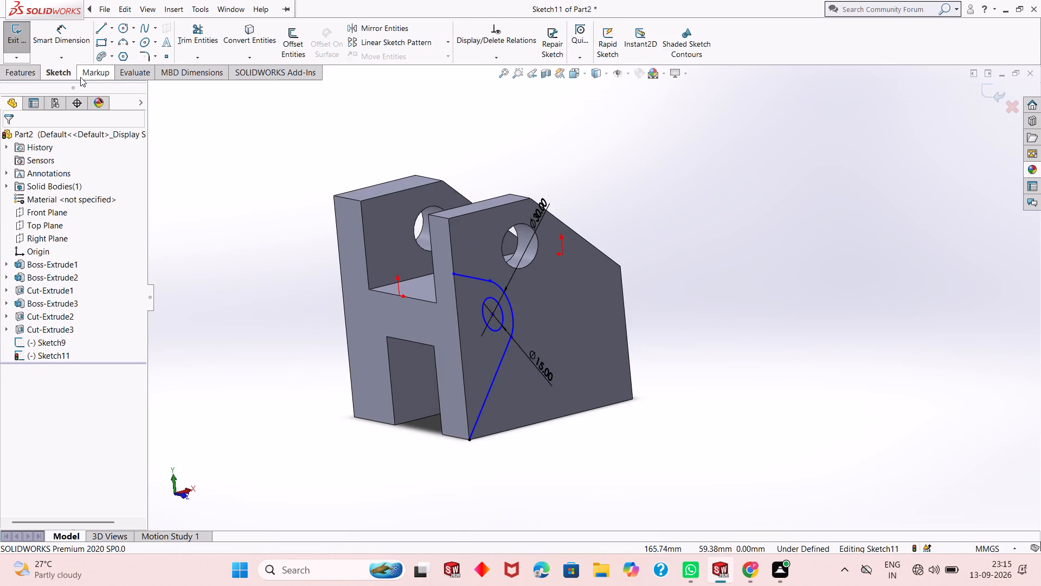
left_click(34, 77)
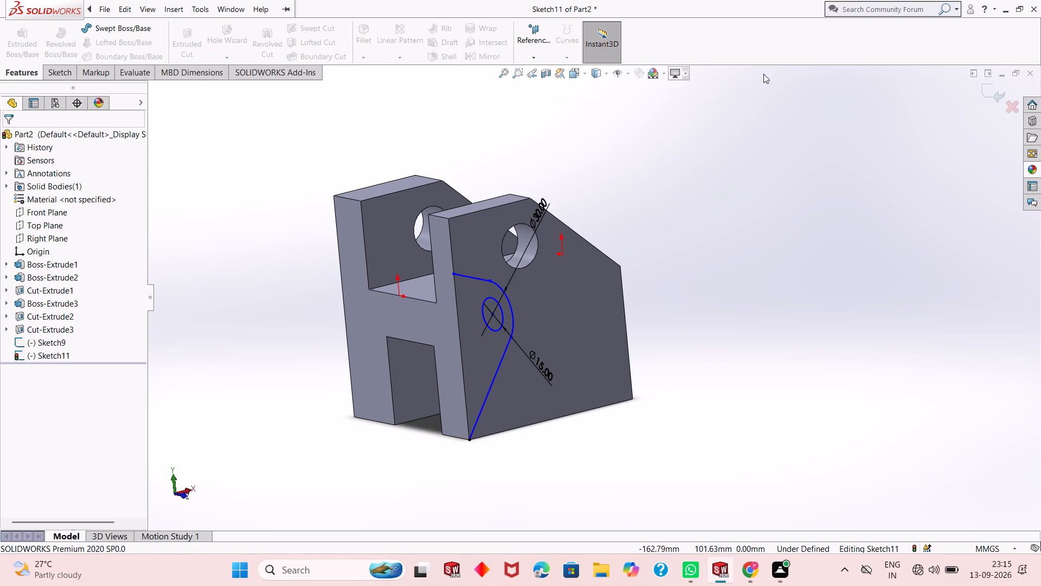
left_click(994, 91)
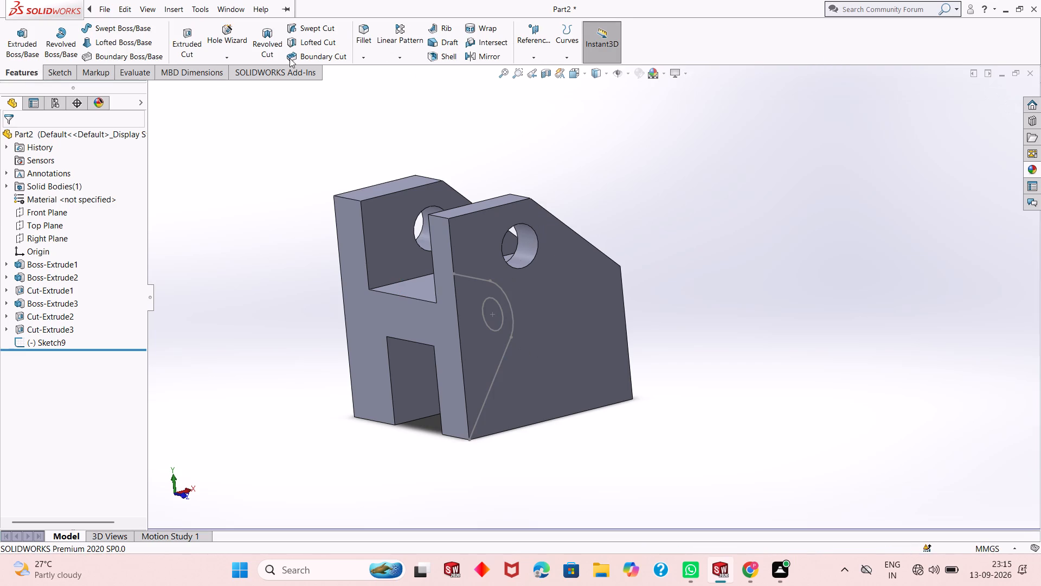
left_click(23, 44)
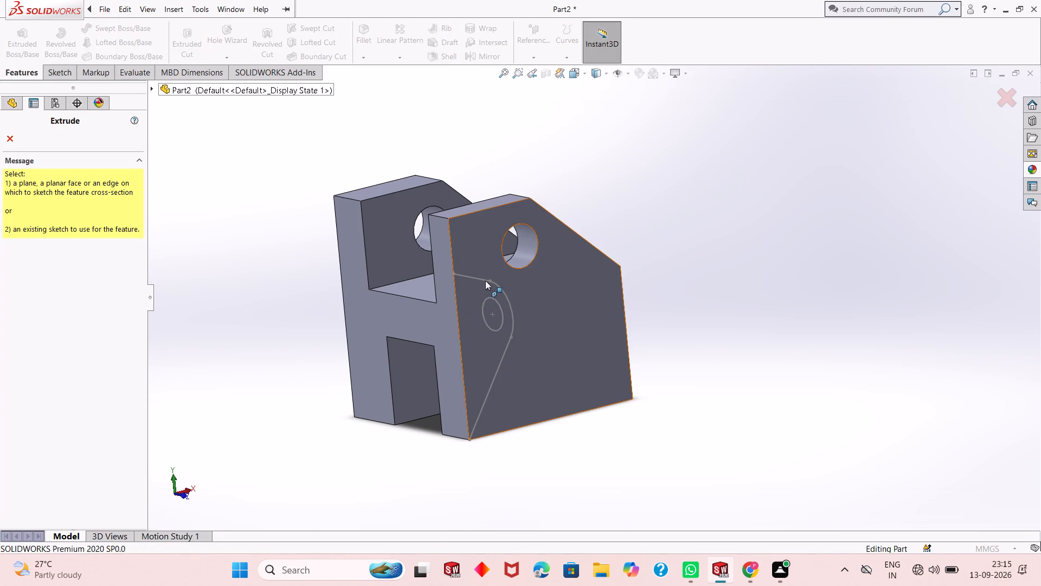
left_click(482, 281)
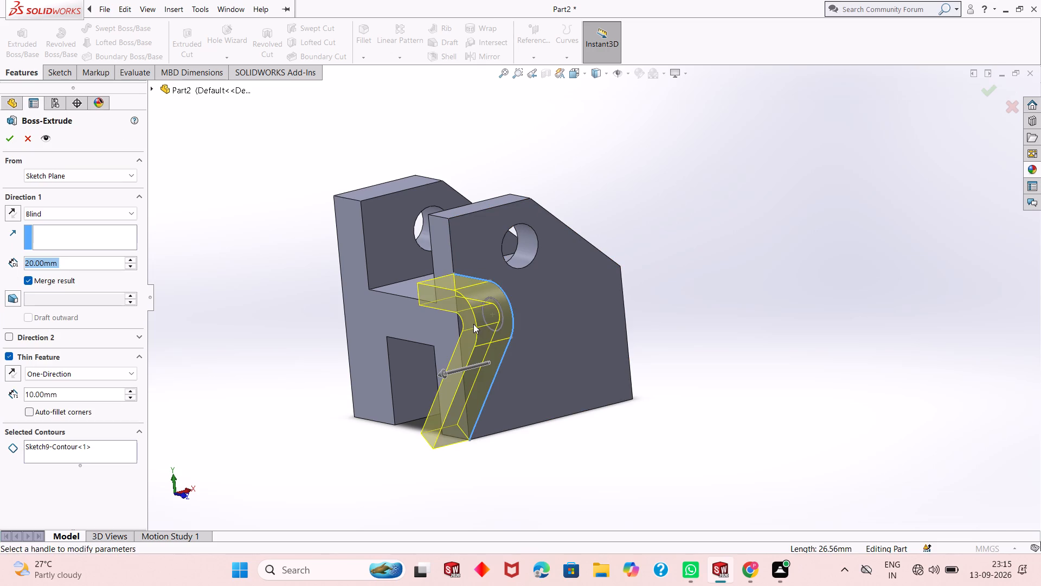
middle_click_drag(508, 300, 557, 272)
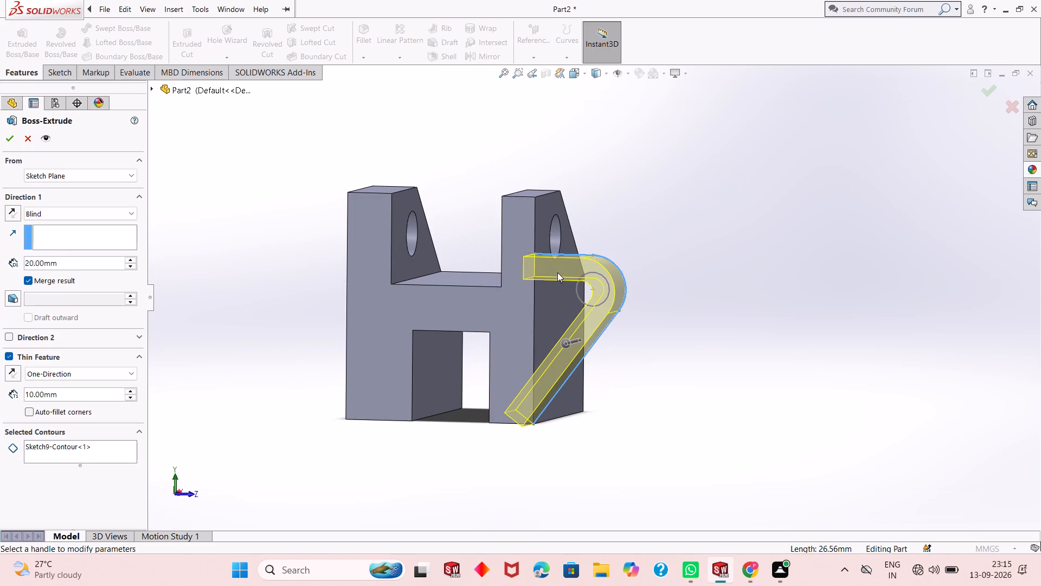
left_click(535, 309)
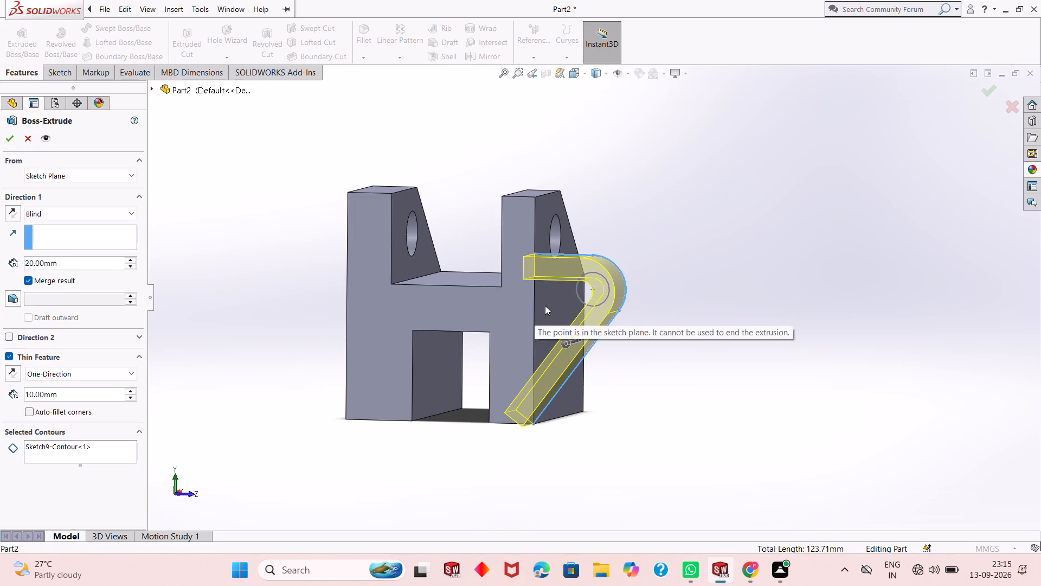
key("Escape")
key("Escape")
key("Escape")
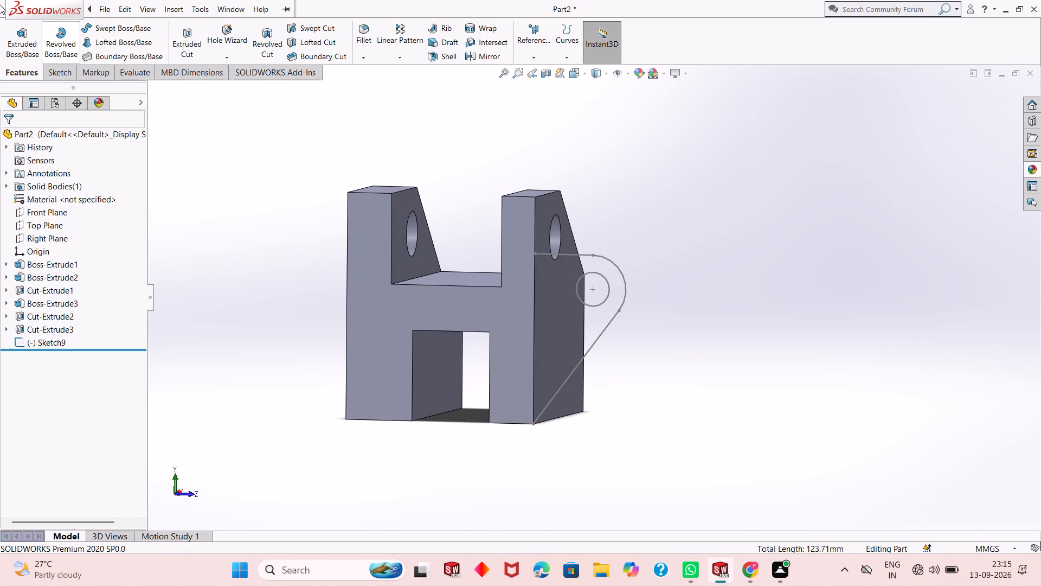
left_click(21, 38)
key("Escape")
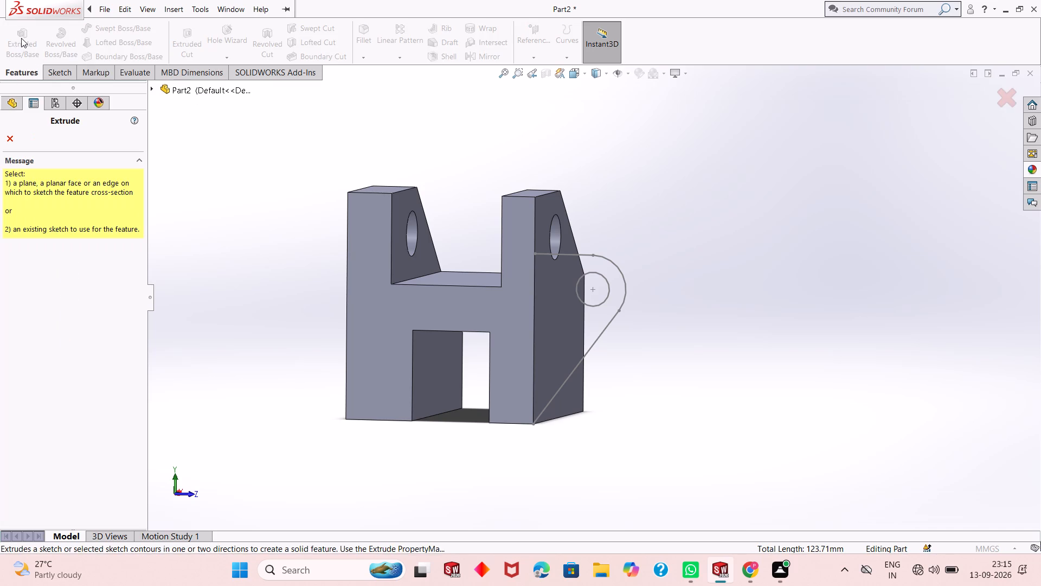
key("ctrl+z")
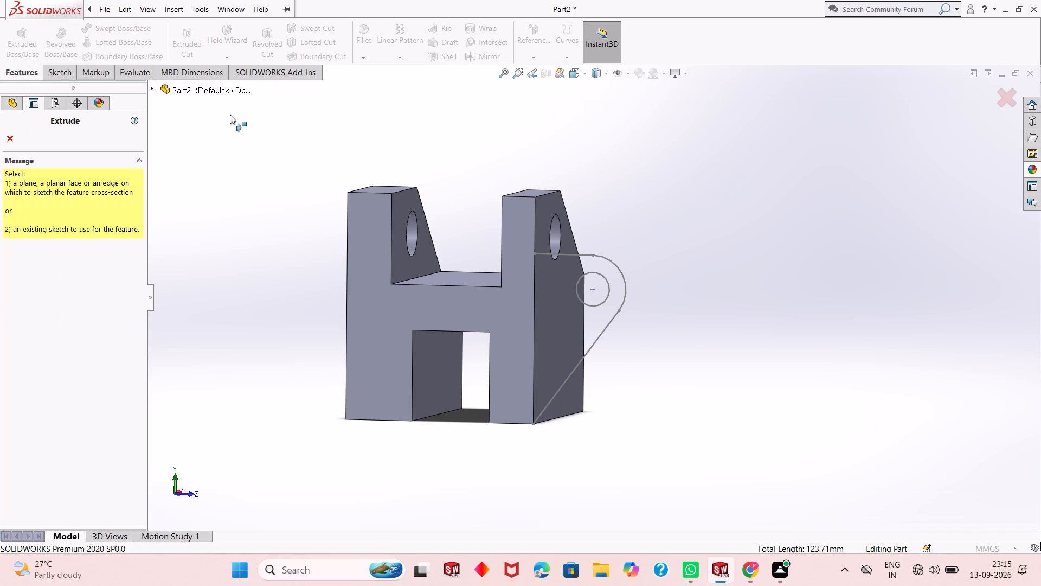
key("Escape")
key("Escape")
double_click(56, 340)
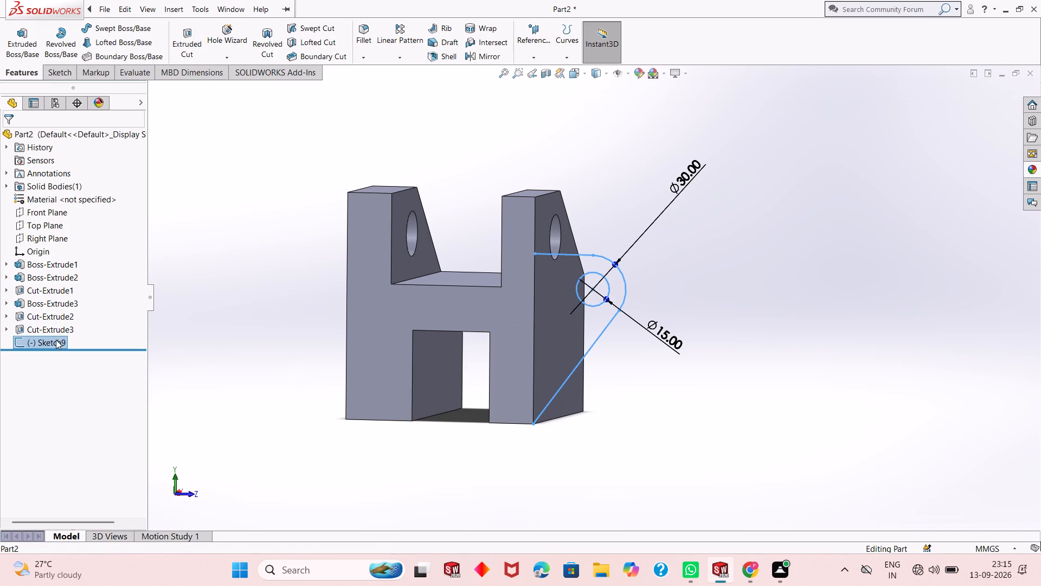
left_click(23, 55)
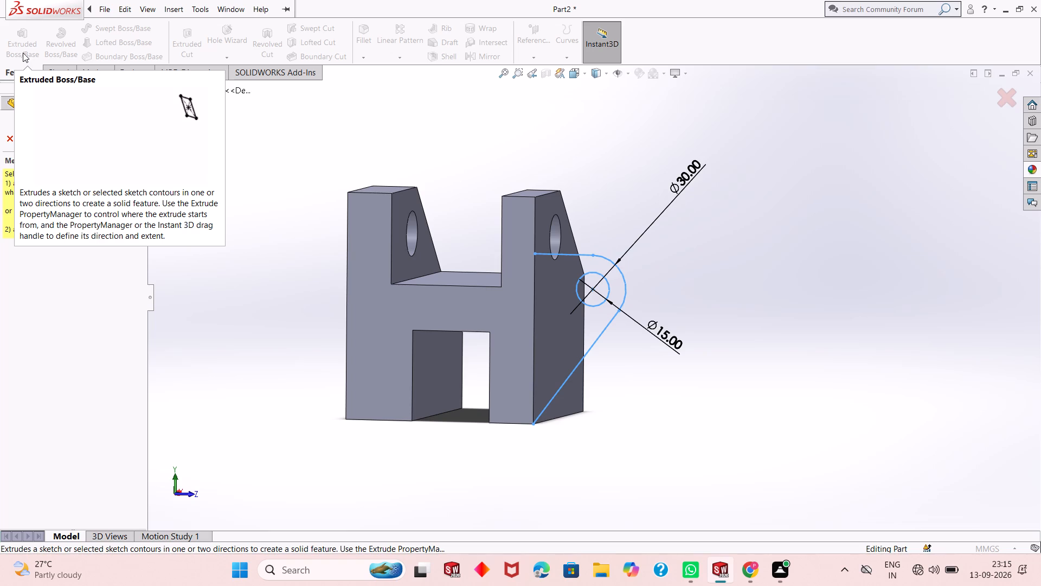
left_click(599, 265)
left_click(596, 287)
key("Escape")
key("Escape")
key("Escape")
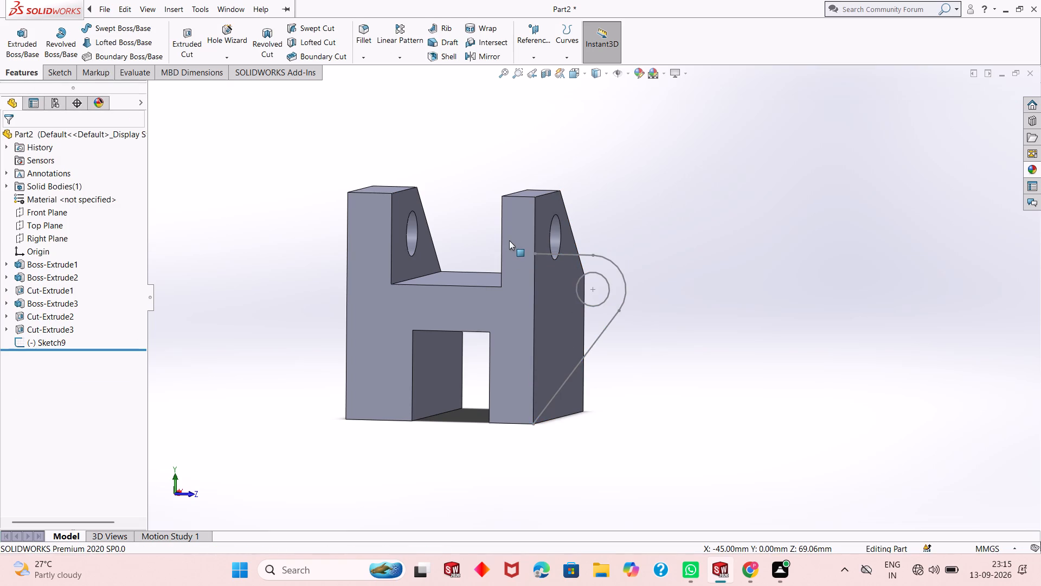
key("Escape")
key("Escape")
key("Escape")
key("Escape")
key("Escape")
Reopen the lug's profile sketch and extrude its closed region around the hole 20 mm in the reversed direction, alongside the block.
left_click(574, 253)
left_click(605, 202)
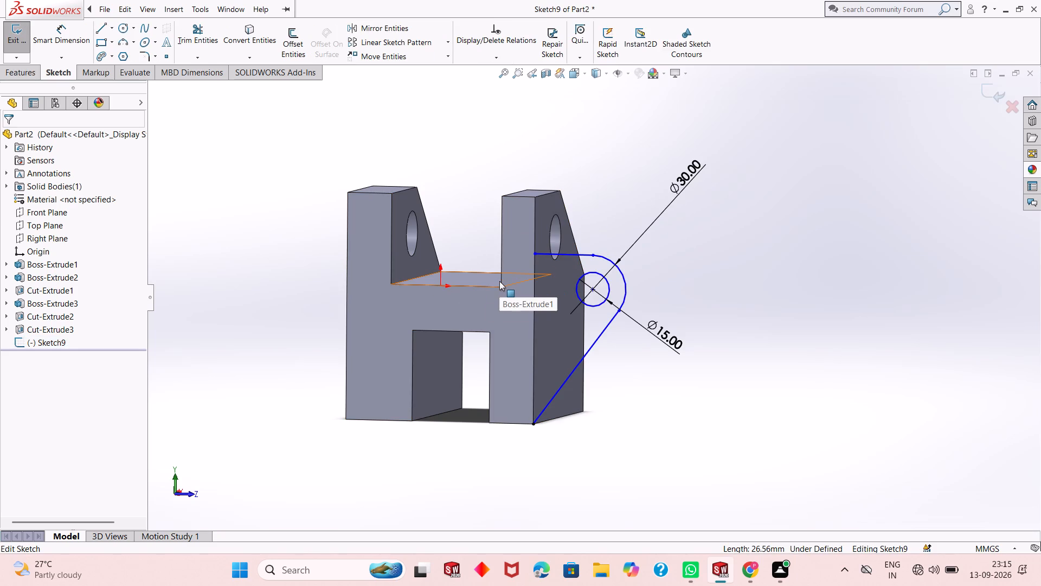
scroll(507, 203, "down", 1)
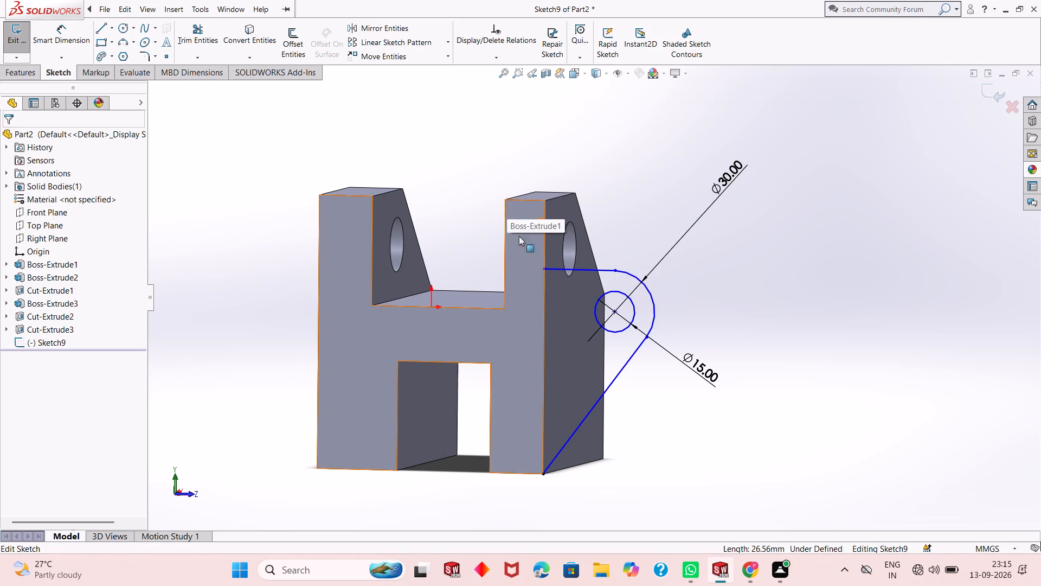
scroll(548, 290, "up", 1)
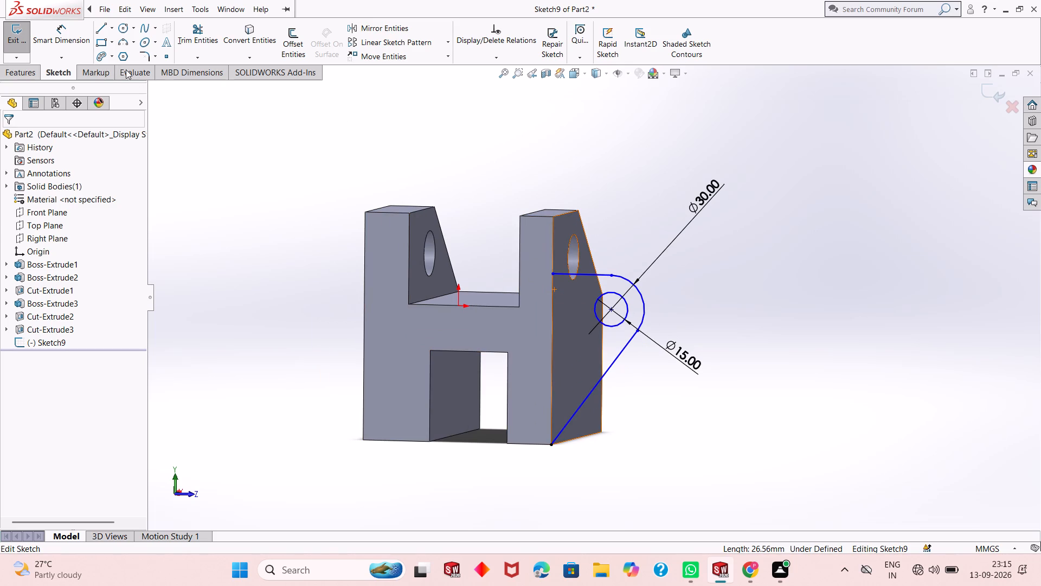
left_click(34, 67)
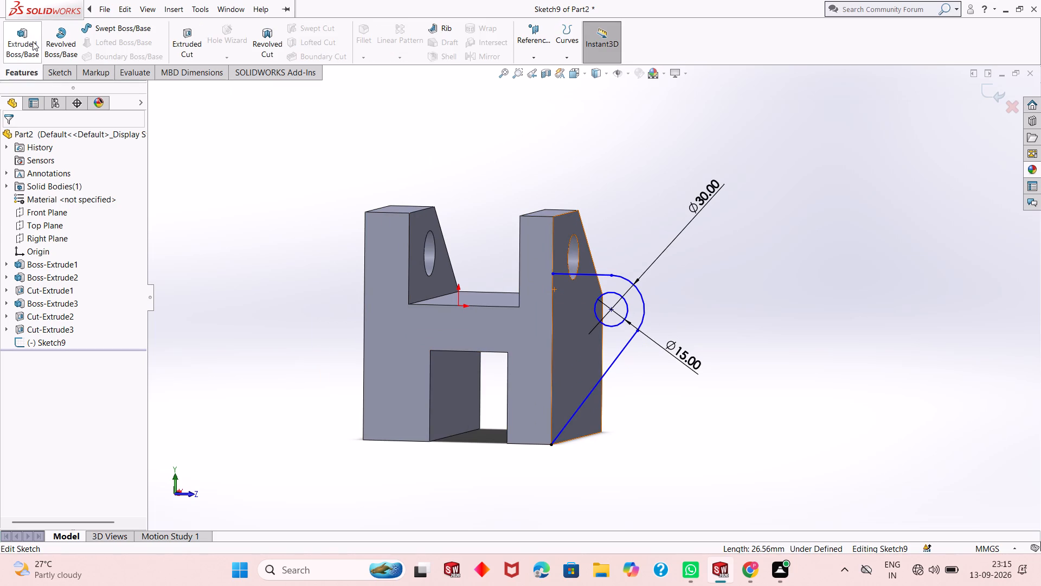
left_click(33, 41)
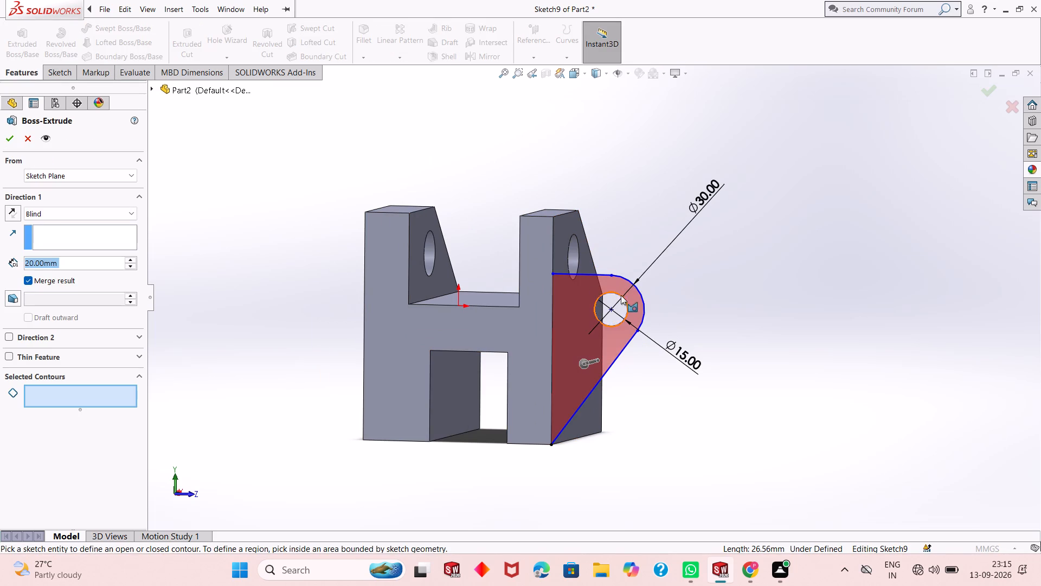
left_click(631, 288)
middle_click_drag(651, 312, 608, 321)
left_click(11, 216)
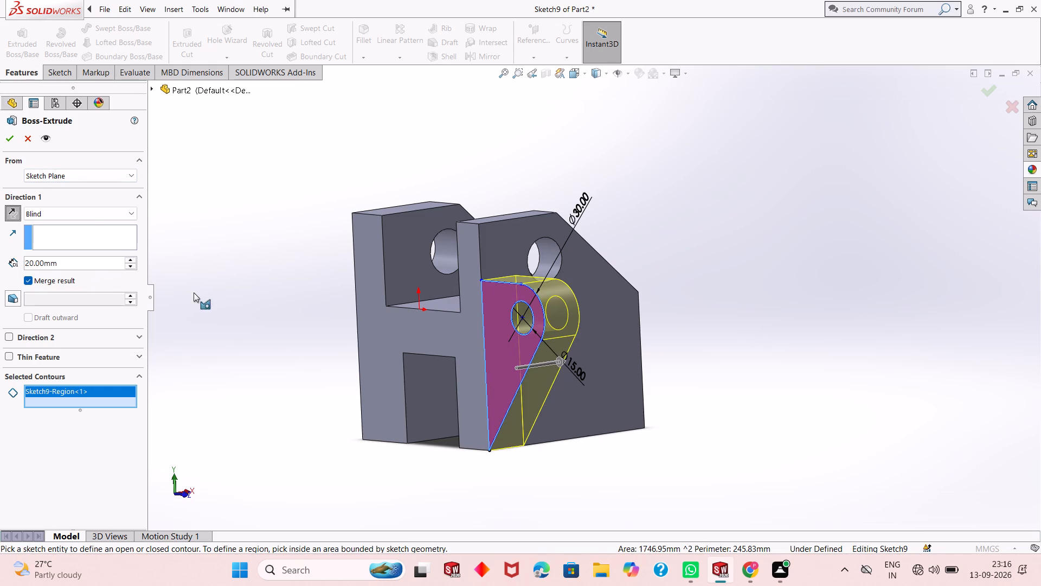
left_click(8, 142)
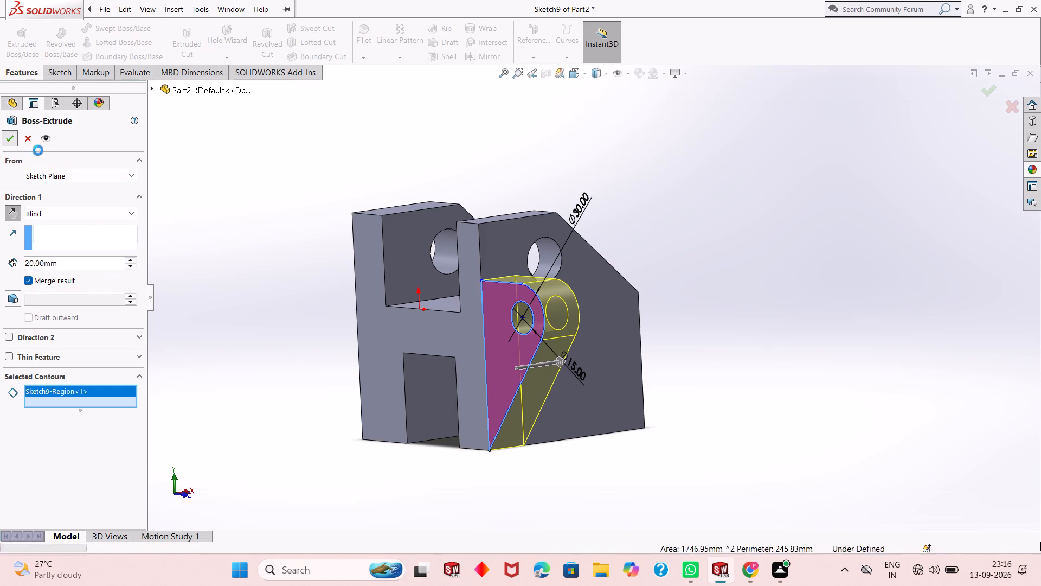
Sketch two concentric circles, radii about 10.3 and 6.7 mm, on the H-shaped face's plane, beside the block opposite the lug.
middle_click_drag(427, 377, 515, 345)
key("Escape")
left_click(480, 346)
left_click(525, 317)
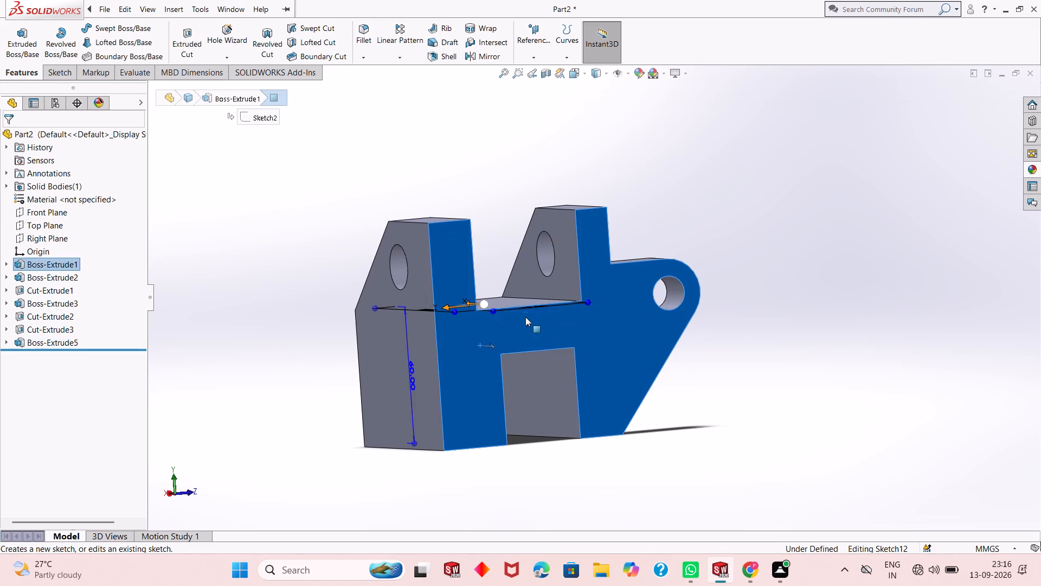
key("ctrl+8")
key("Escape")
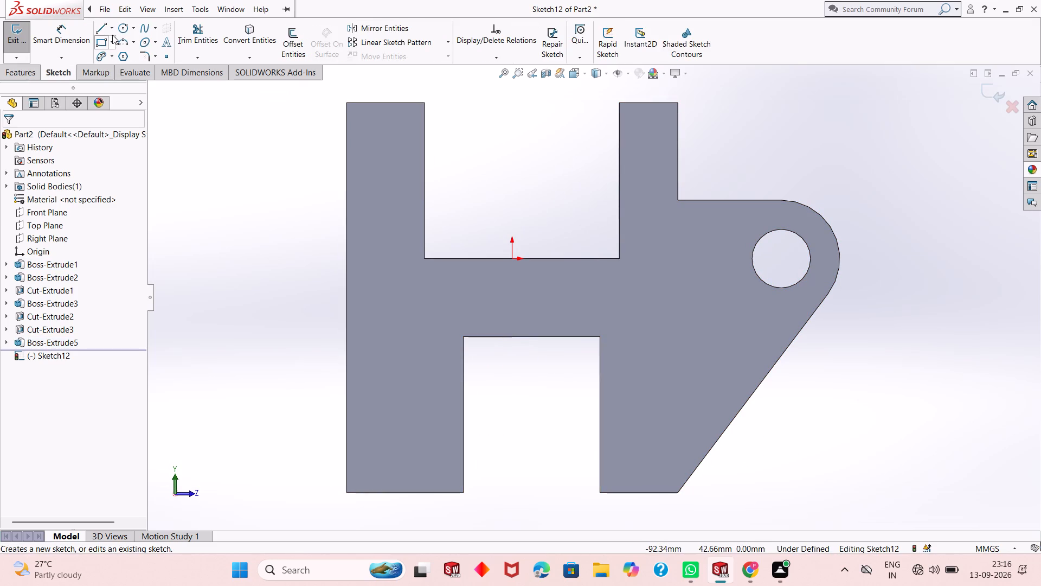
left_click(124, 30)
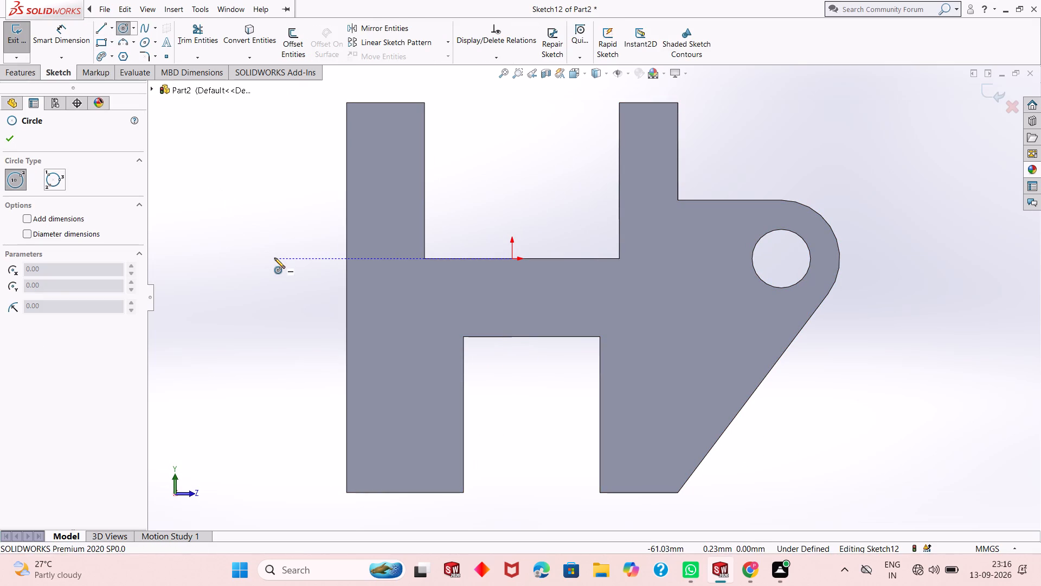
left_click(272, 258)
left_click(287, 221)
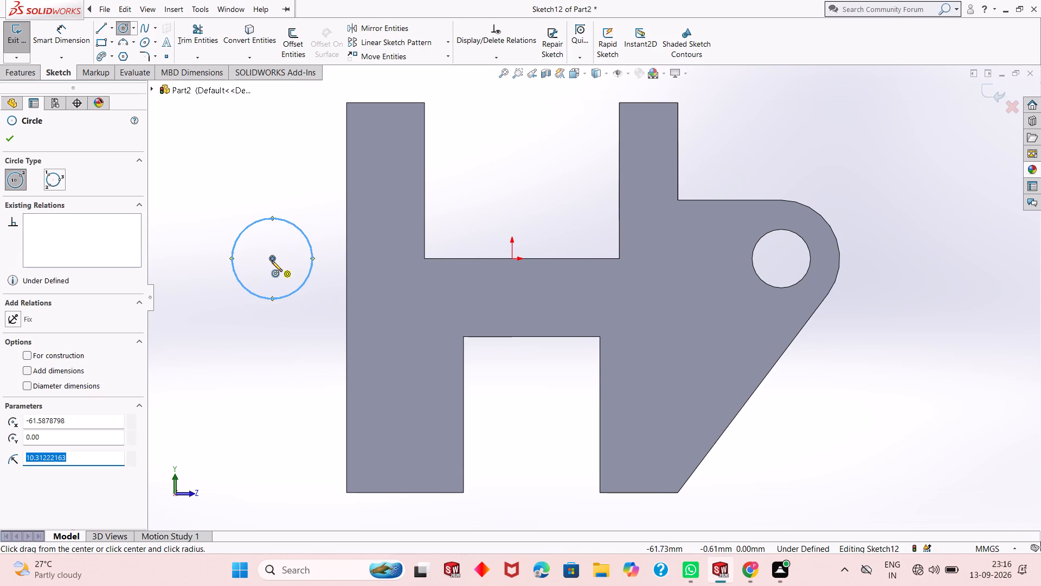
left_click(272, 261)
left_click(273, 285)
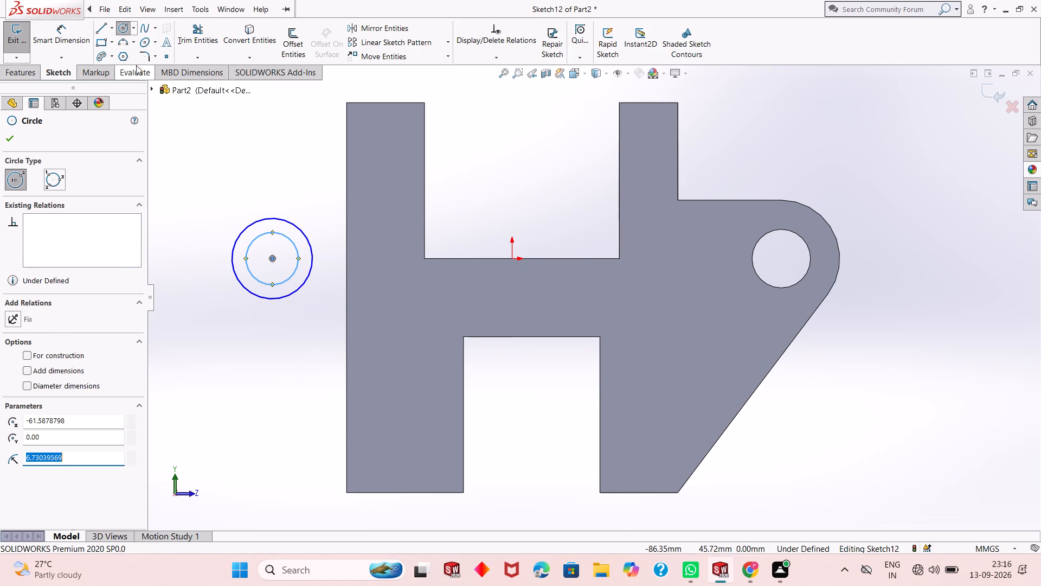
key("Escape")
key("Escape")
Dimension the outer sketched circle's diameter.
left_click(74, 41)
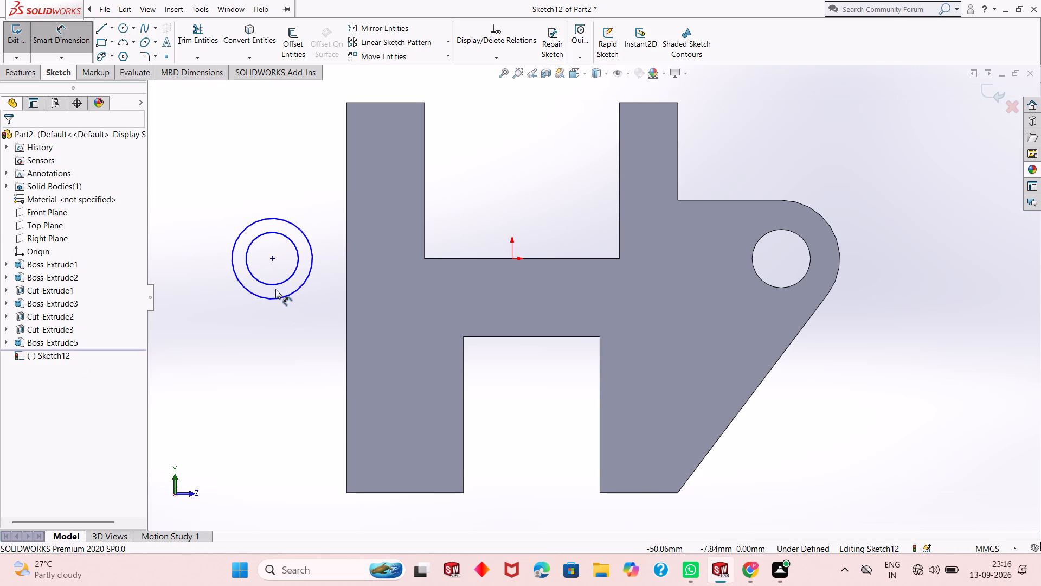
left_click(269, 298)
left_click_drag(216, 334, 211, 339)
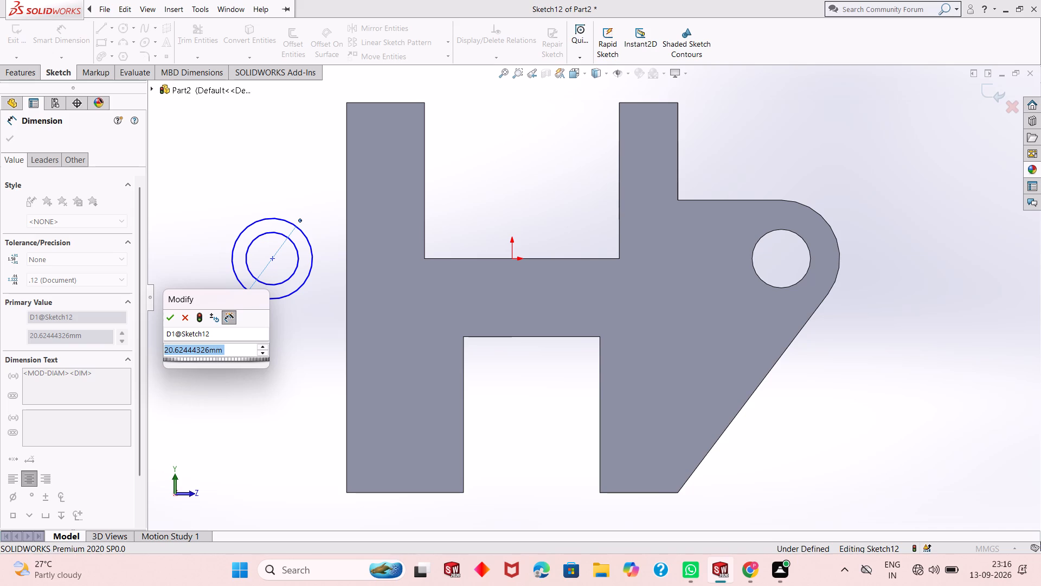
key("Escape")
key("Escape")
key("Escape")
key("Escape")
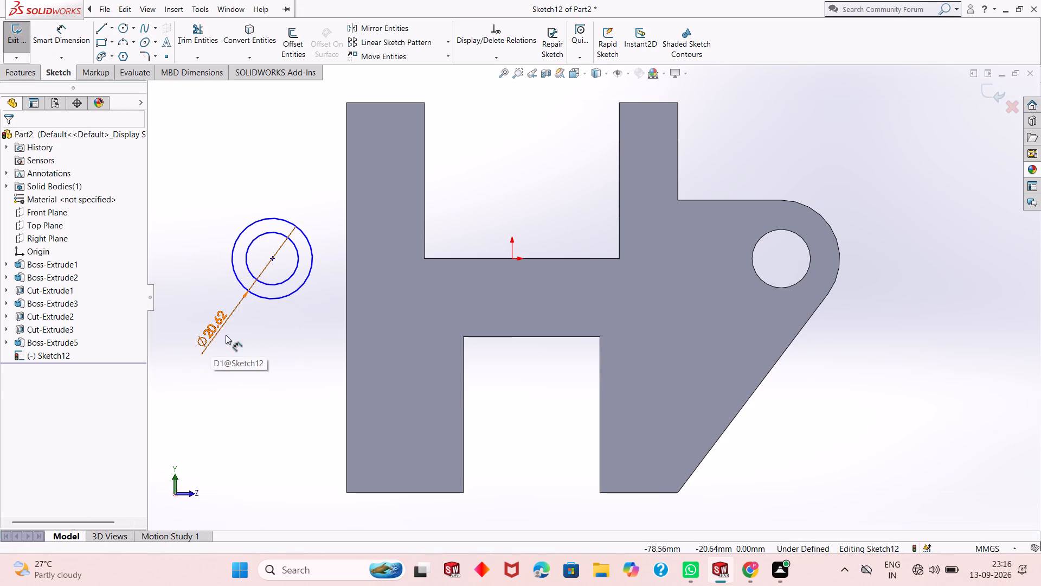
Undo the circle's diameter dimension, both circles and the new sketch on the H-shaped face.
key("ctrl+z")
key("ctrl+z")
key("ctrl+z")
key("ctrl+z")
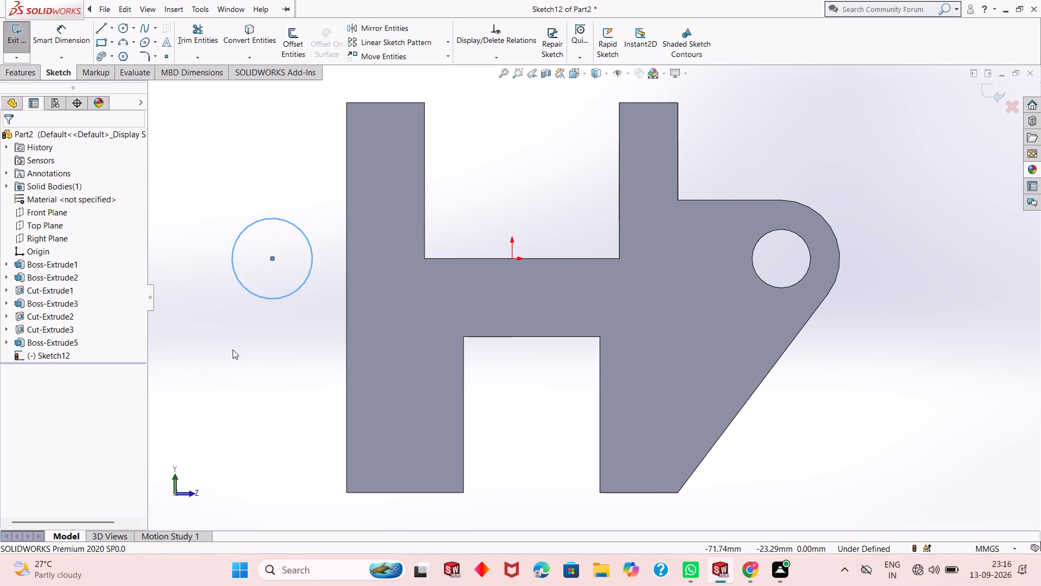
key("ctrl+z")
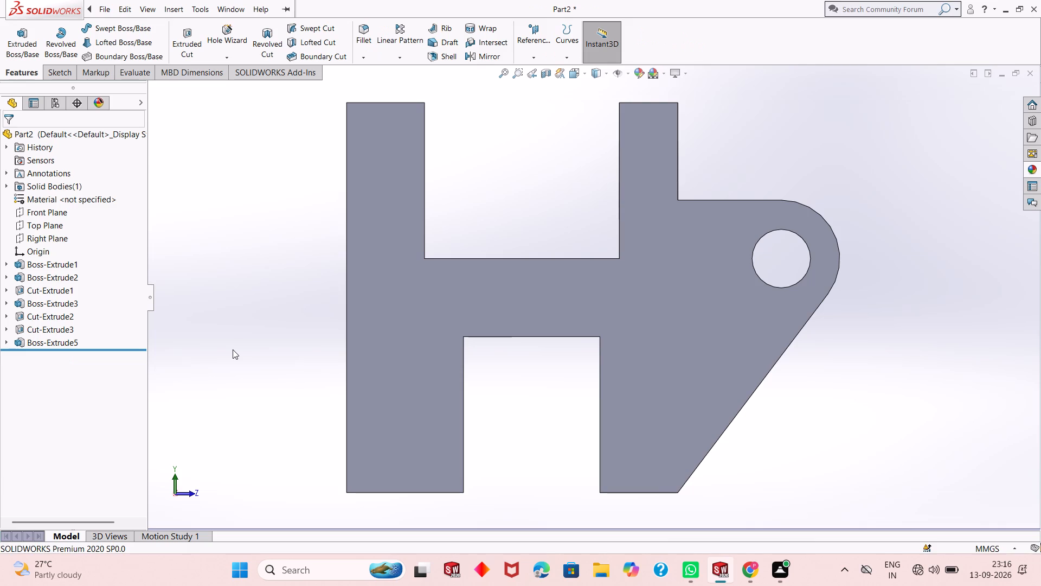
Undo the lug's extrusion back to its open profile sketch.
key("ctrl+z")
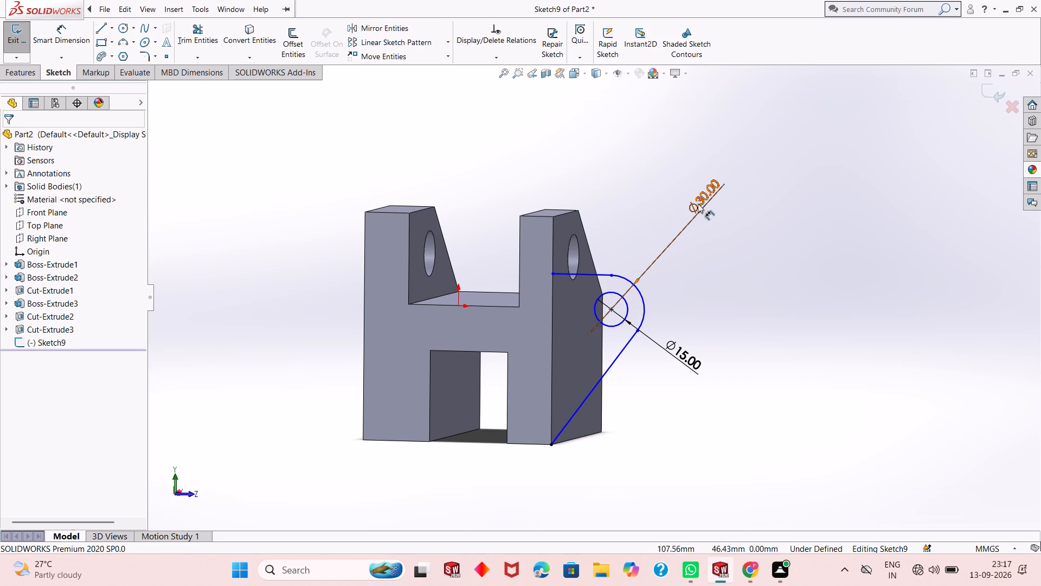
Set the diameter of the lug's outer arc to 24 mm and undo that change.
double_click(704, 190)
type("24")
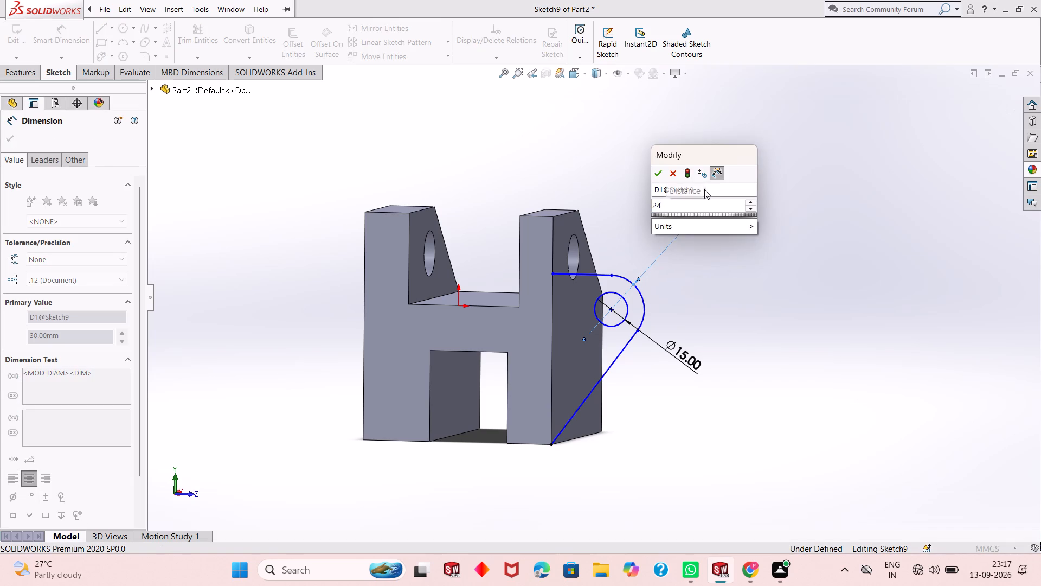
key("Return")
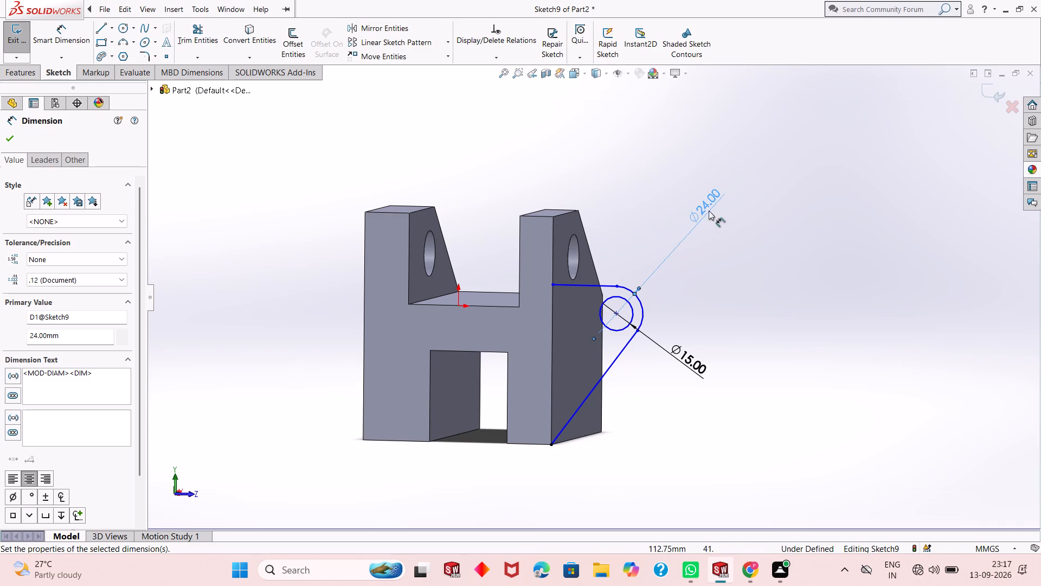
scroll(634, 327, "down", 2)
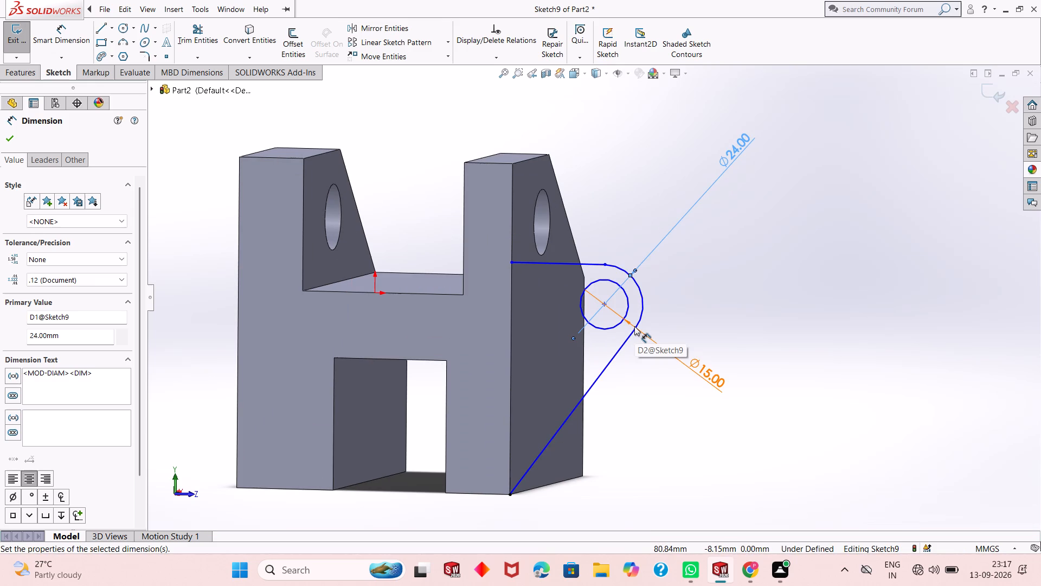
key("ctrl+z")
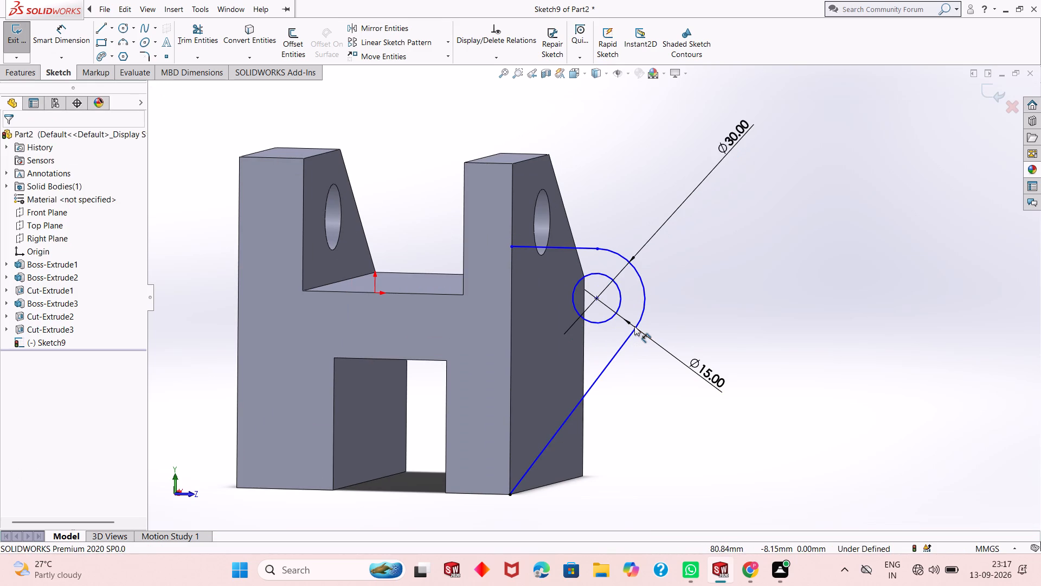
Set the diameter of the lug profile's outer arc to 24 mm.
double_click(732, 148)
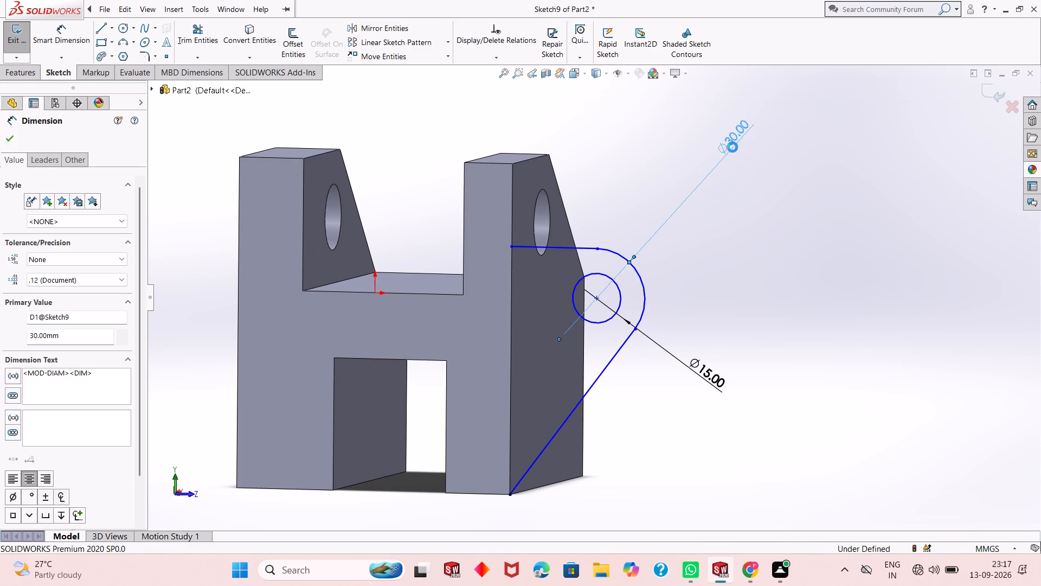
type("24")
key("Return")
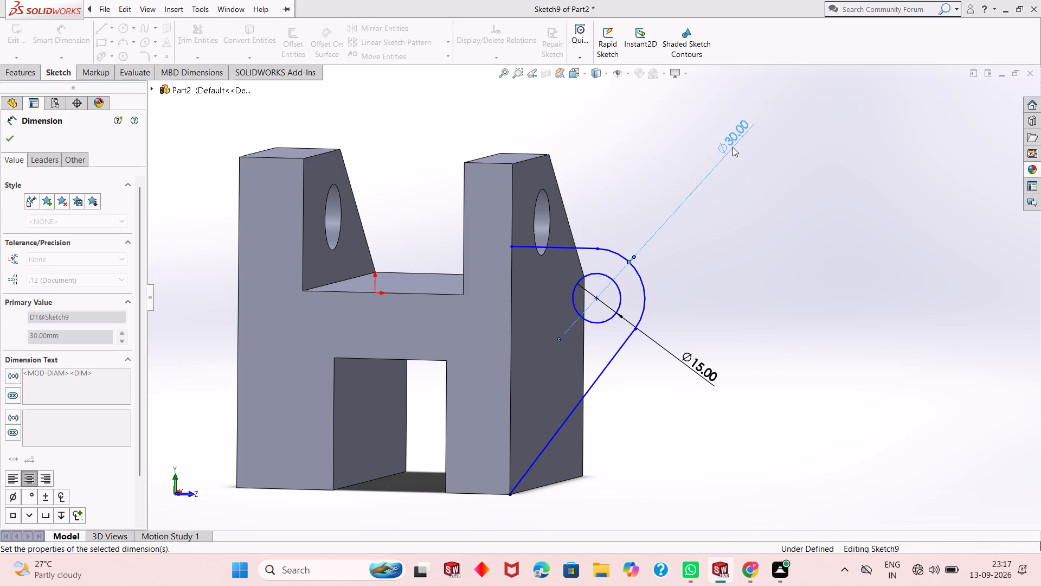
Open the lug hole's diameter dimension for editing.
double_click(712, 377)
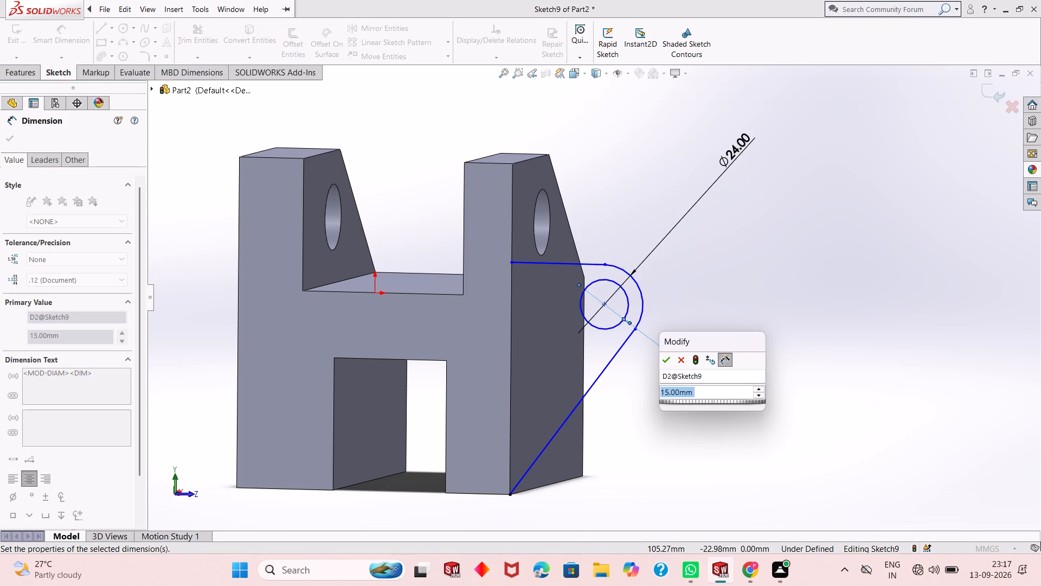
left_click(806, 285)
left_click(669, 361)
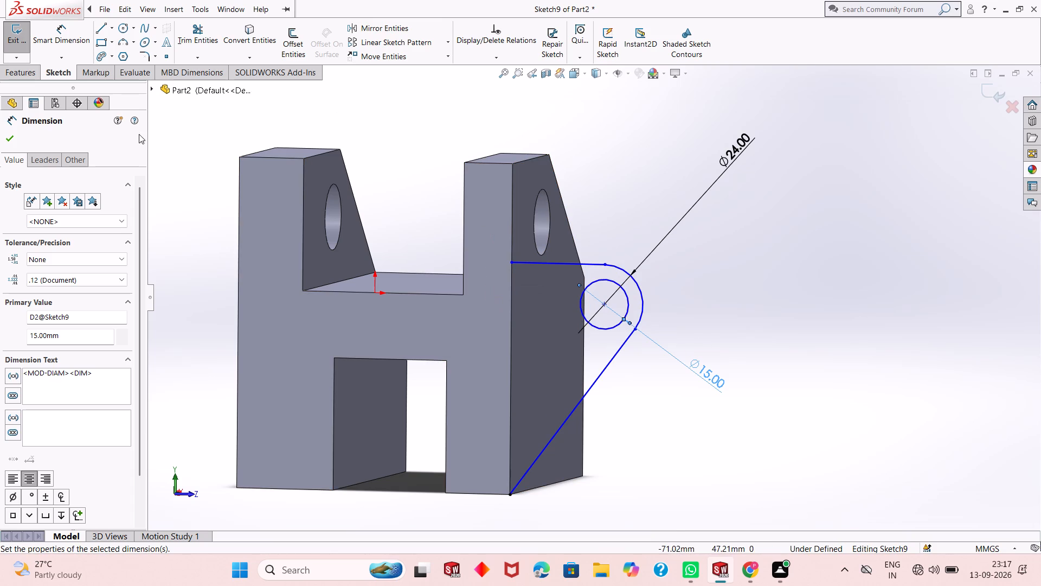
key("Escape")
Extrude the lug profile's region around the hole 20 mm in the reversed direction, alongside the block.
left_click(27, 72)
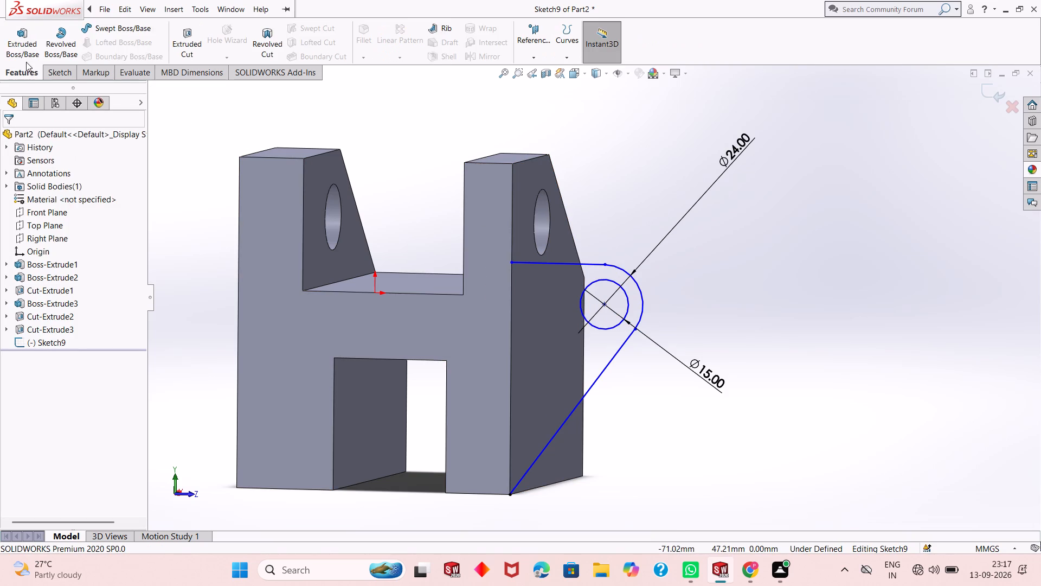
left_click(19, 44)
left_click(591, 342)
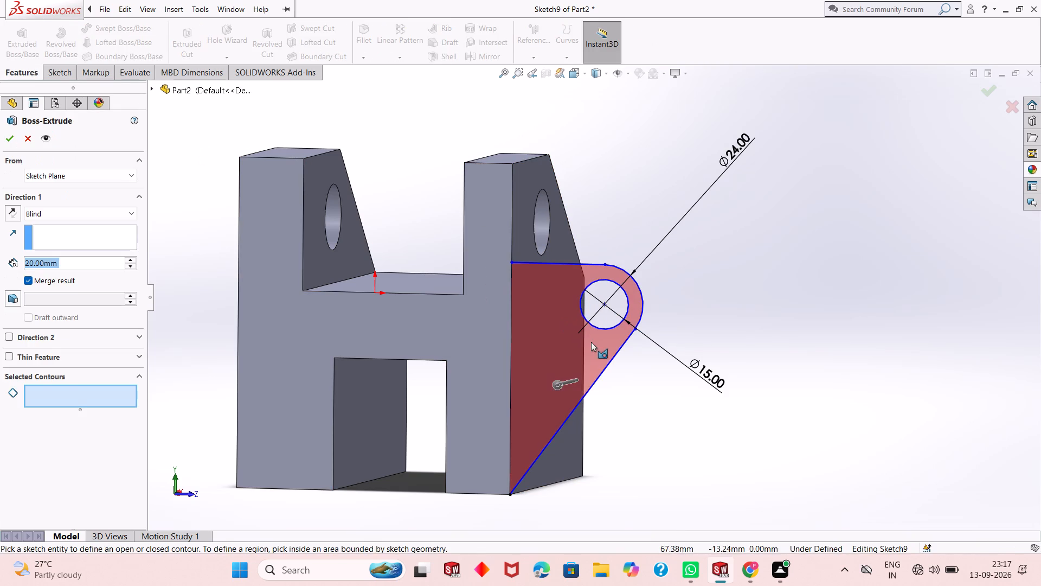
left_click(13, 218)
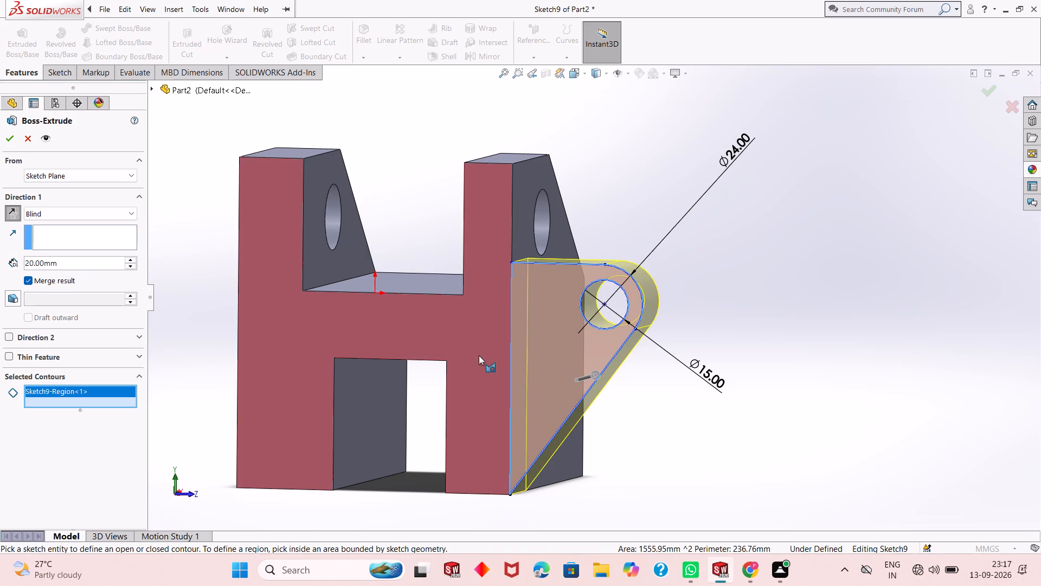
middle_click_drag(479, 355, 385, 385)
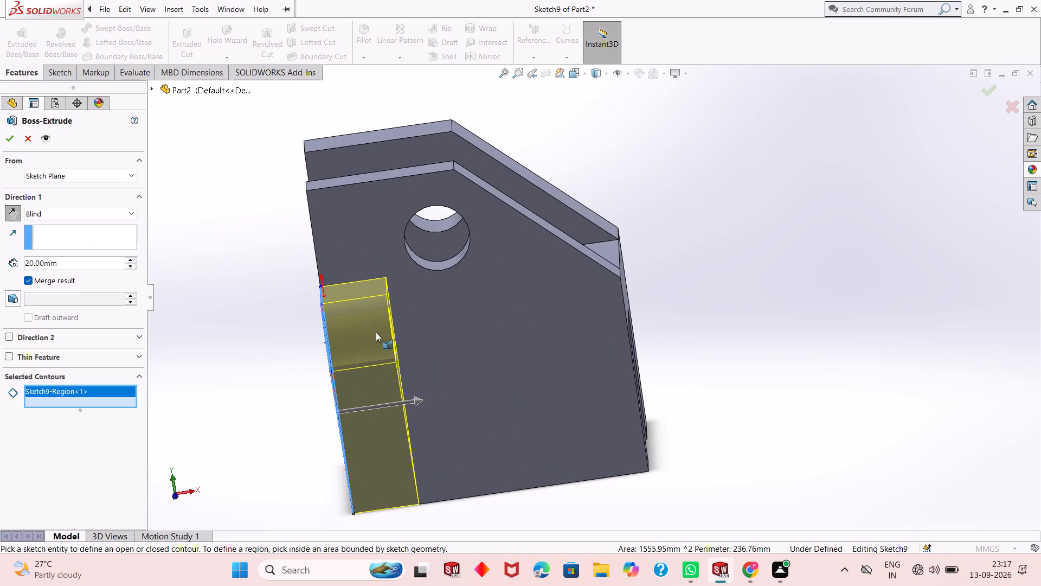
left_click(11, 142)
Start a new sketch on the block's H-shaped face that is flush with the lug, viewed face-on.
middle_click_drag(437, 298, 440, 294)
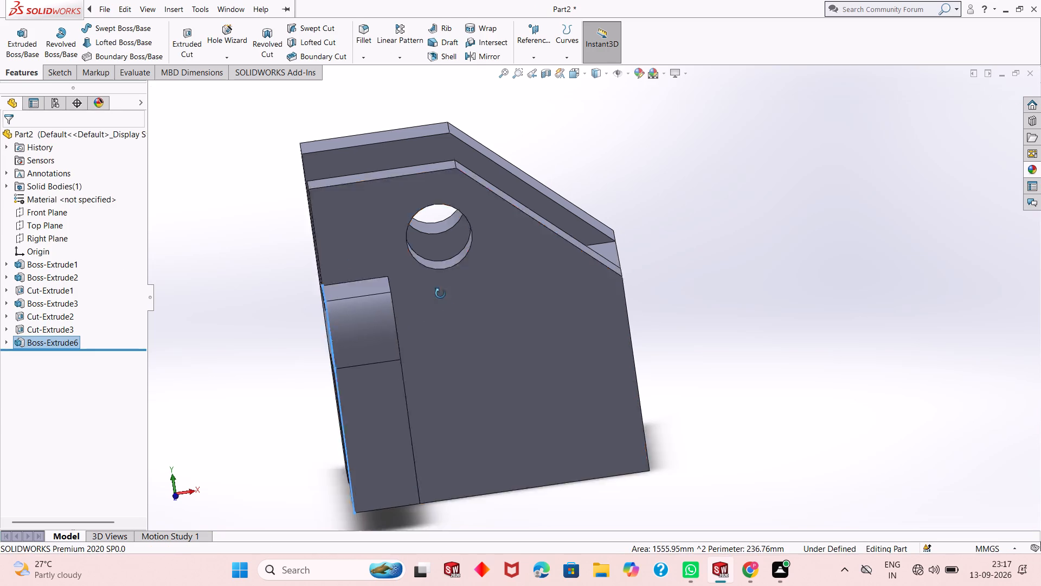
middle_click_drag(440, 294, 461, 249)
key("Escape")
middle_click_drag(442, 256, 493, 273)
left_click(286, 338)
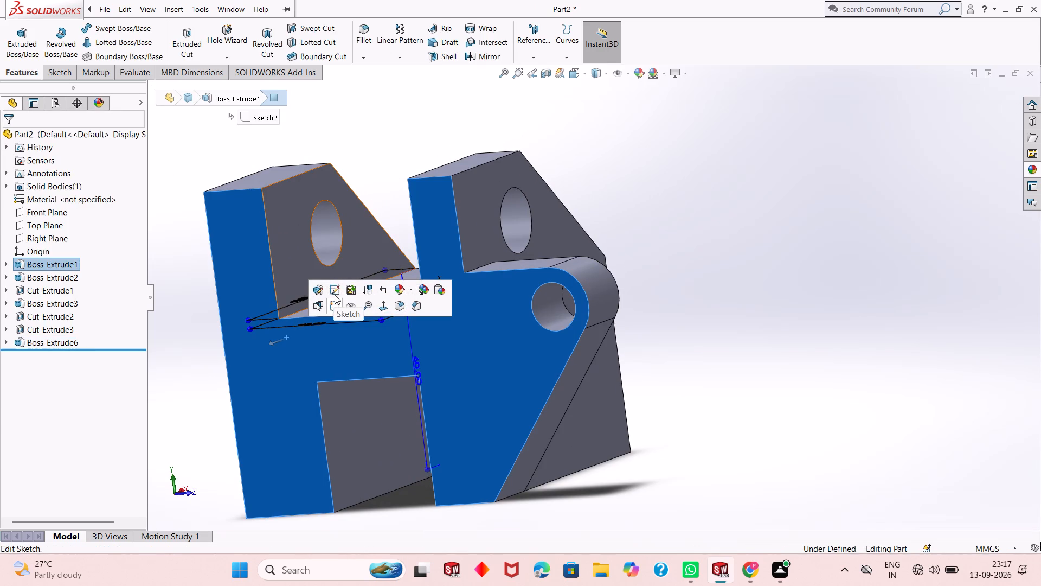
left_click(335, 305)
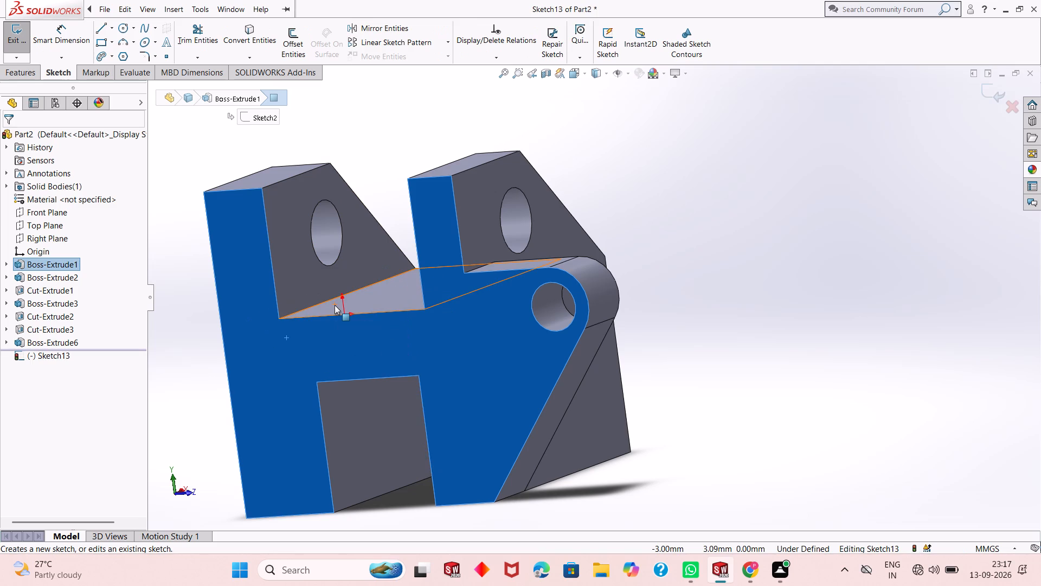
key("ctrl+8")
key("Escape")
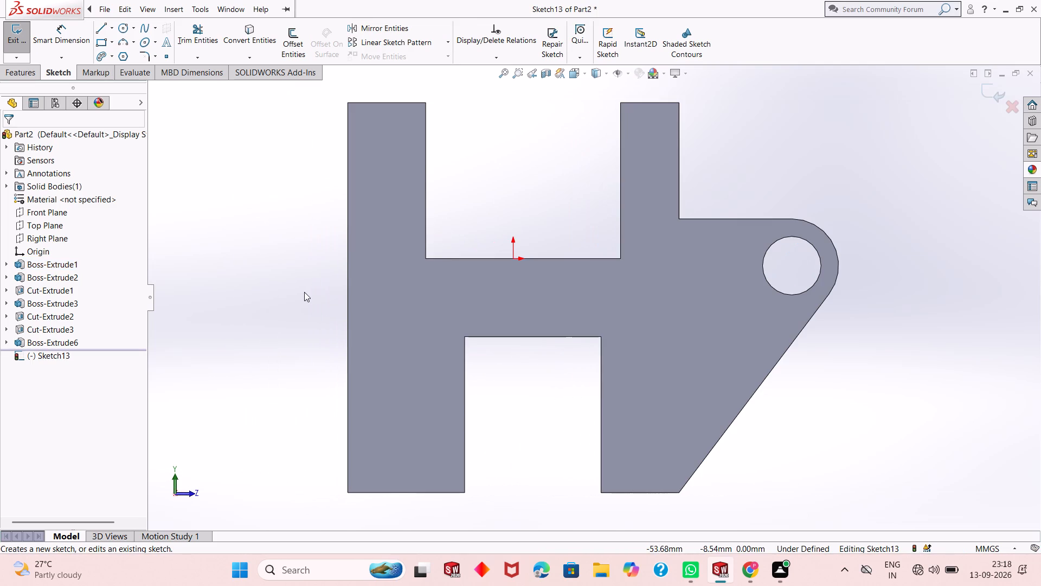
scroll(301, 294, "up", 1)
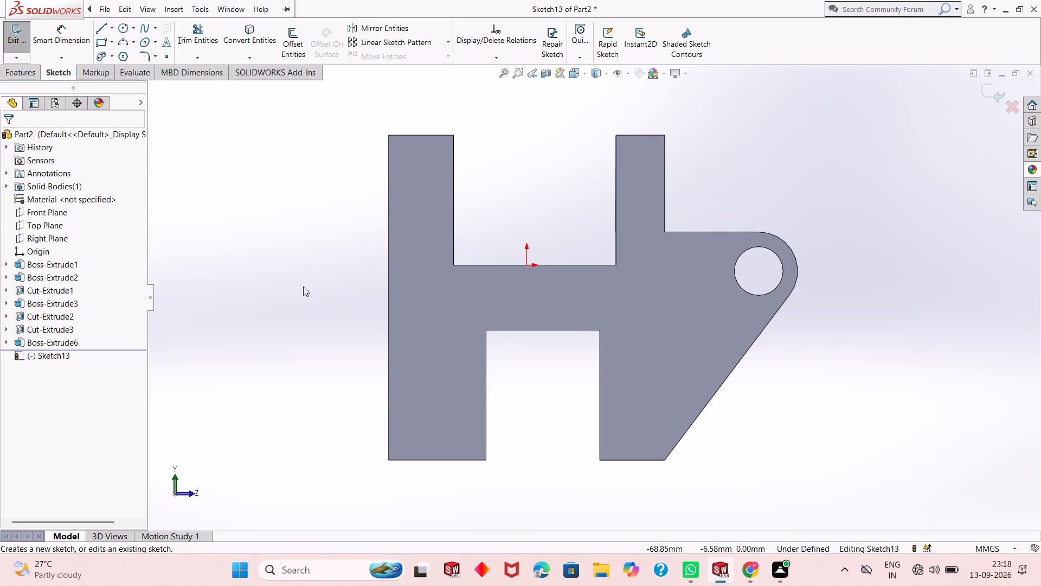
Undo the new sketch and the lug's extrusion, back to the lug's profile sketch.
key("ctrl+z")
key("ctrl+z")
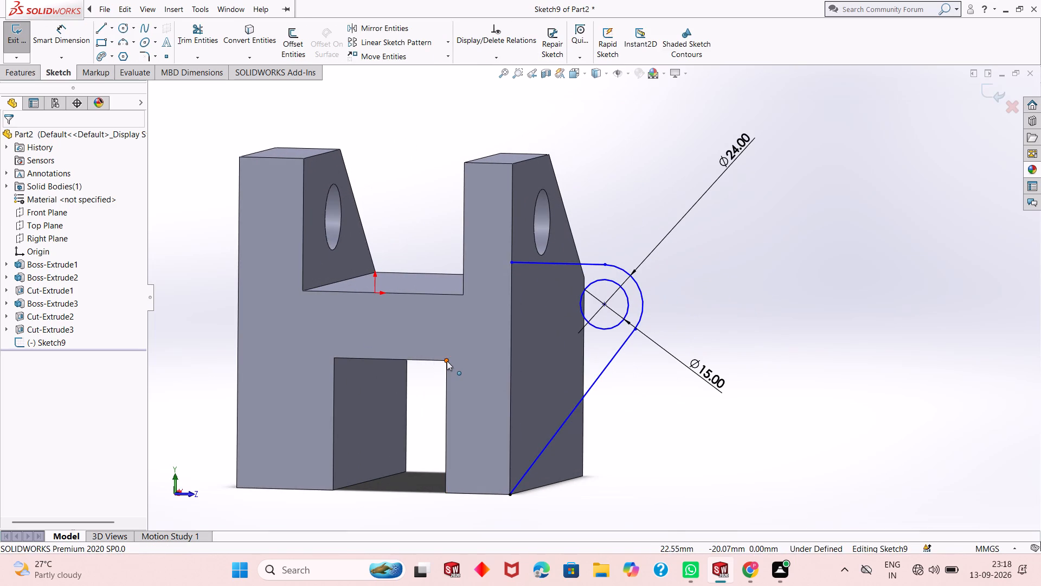
Dimension the horizontal distance between the lug hole's centre and the block's bottom corner as 15 mm.
key("ctrl+8")
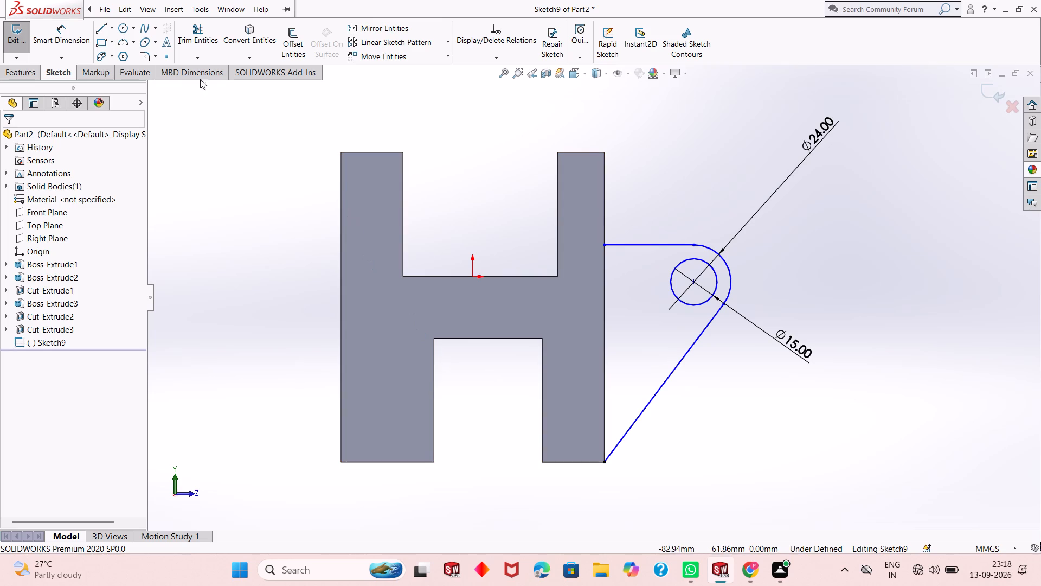
left_click(80, 33)
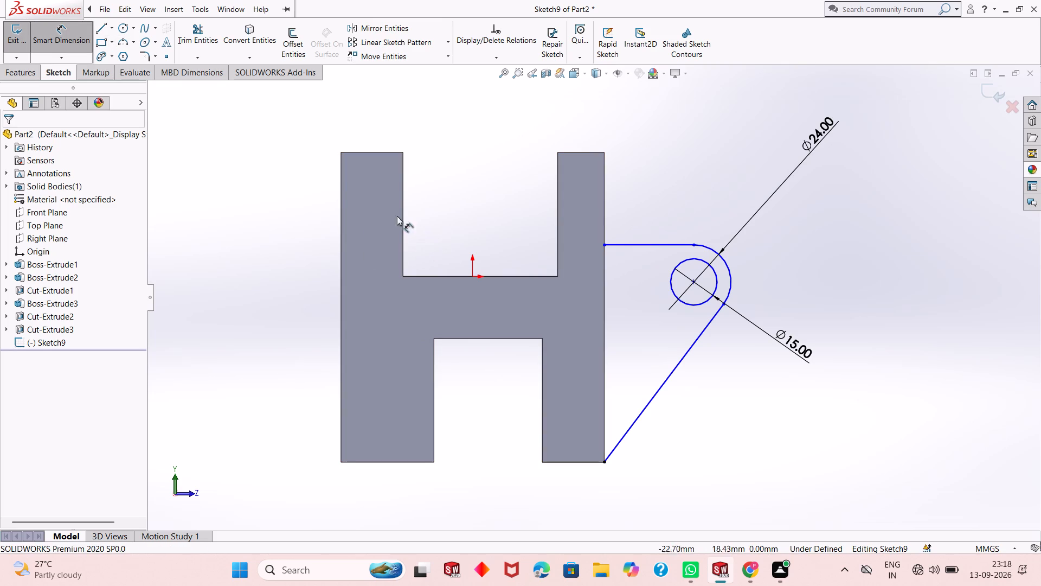
left_click(693, 283)
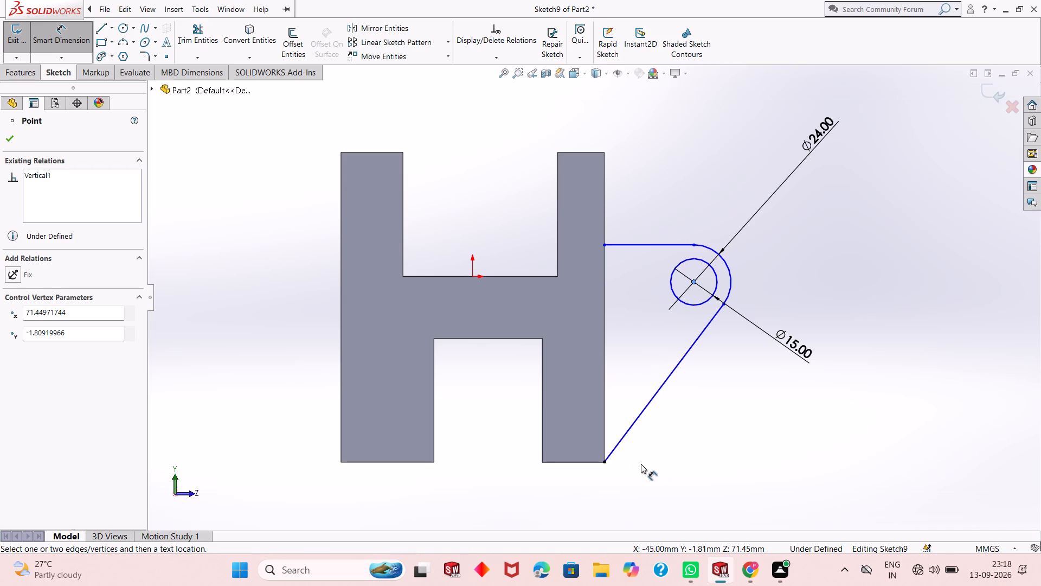
left_click(606, 464)
left_click(608, 494)
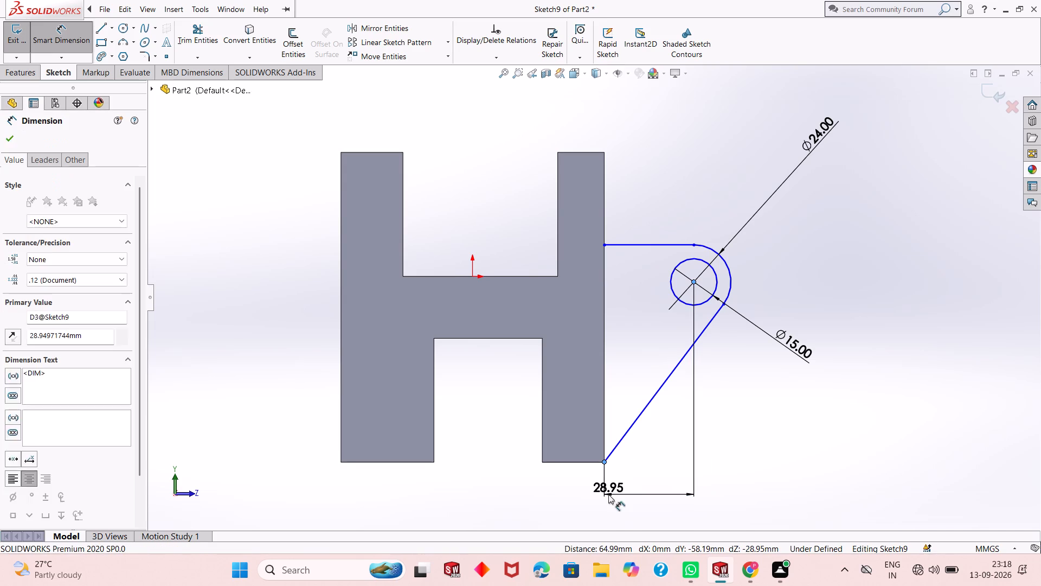
type("15")
key("Return")
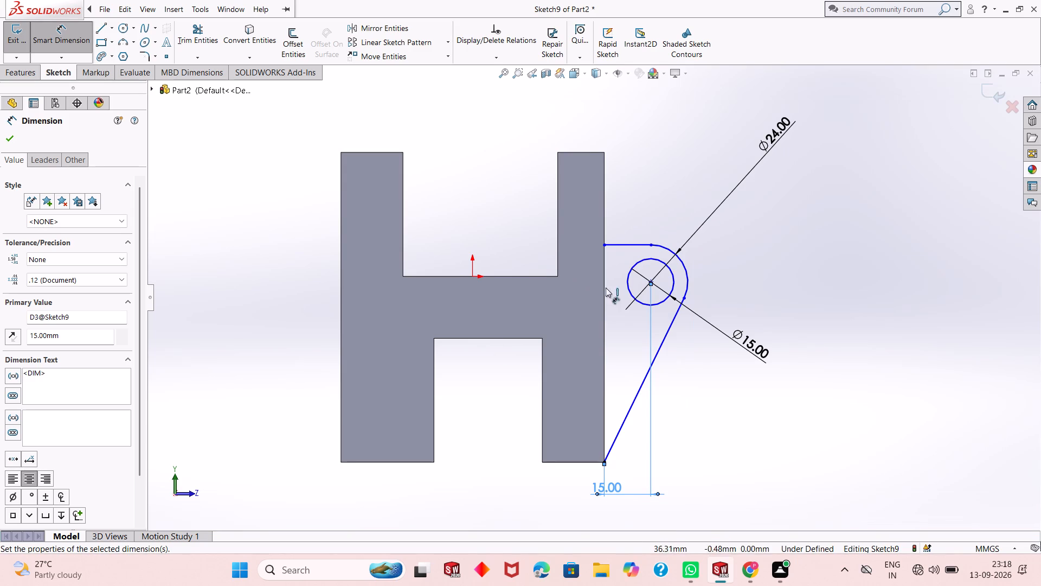
Extrude the lug profile's region around the hole 20 mm in the reversed direction, merged alongside the block.
left_click(9, 137)
scroll(581, 318, "up", 1)
middle_click_drag(672, 287, 530, 313)
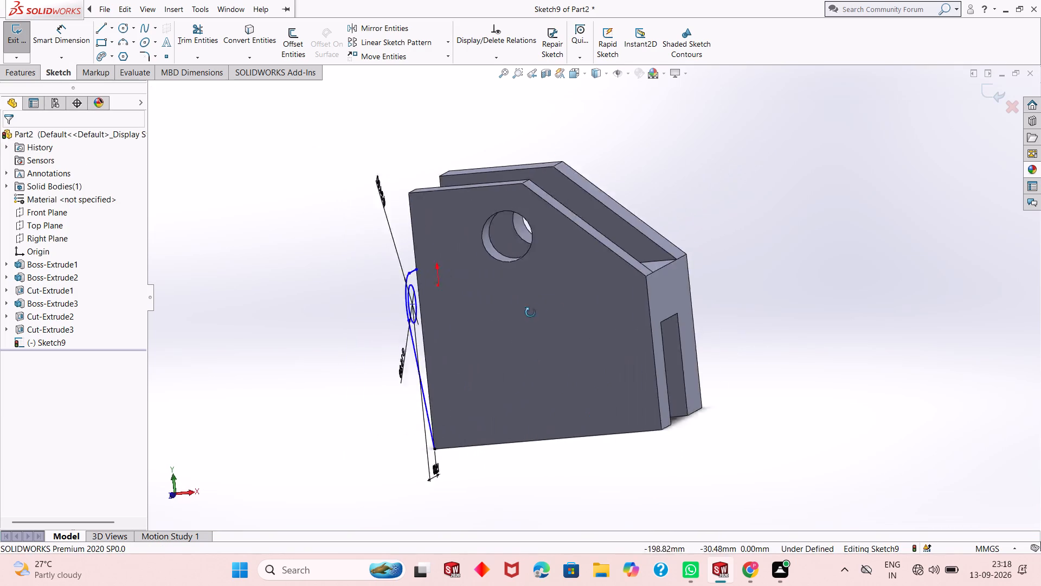
middle_click_drag(530, 313, 670, 304)
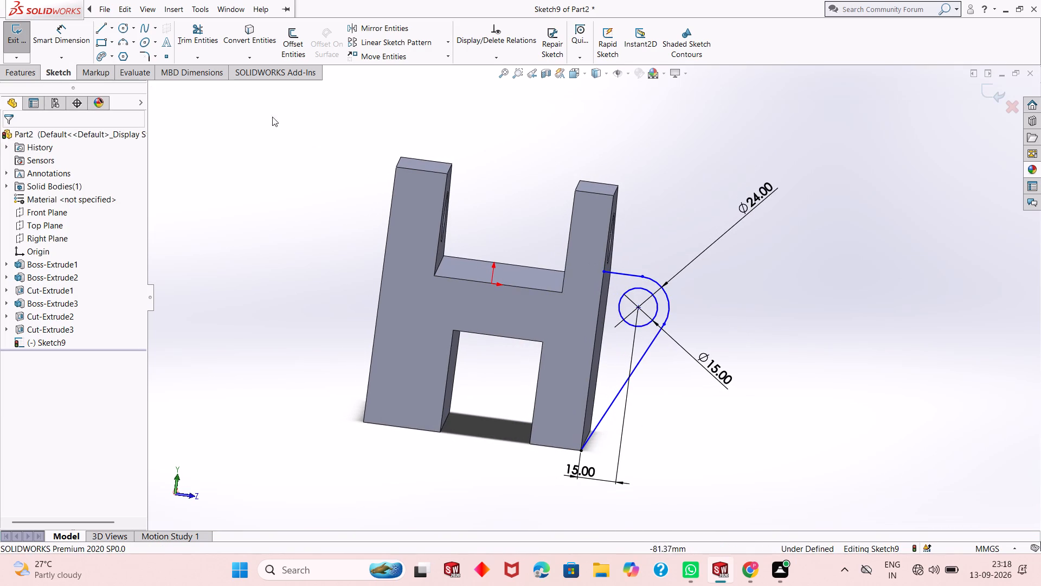
left_click(11, 72)
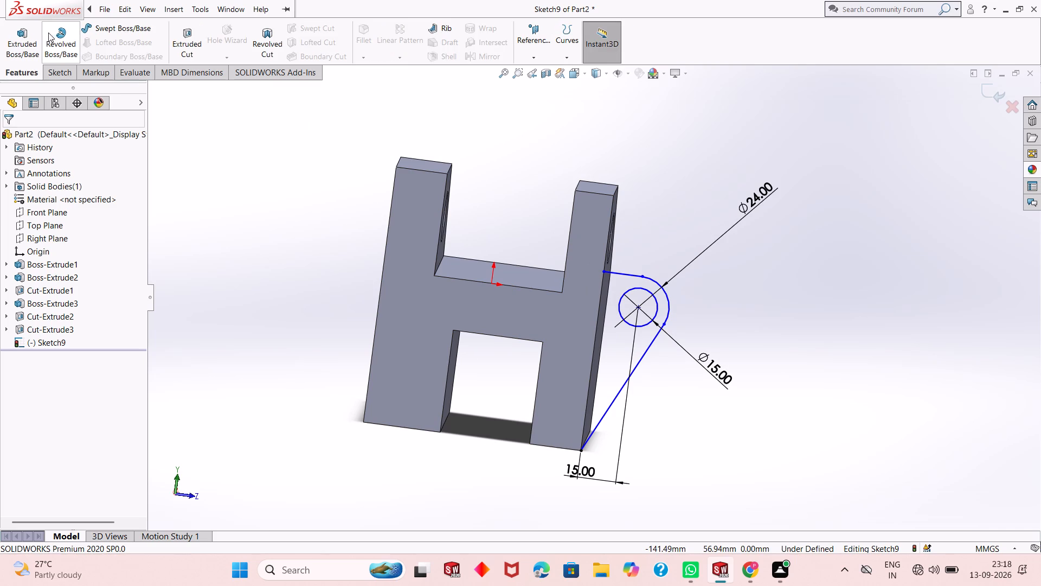
left_click(28, 40)
left_click(646, 333)
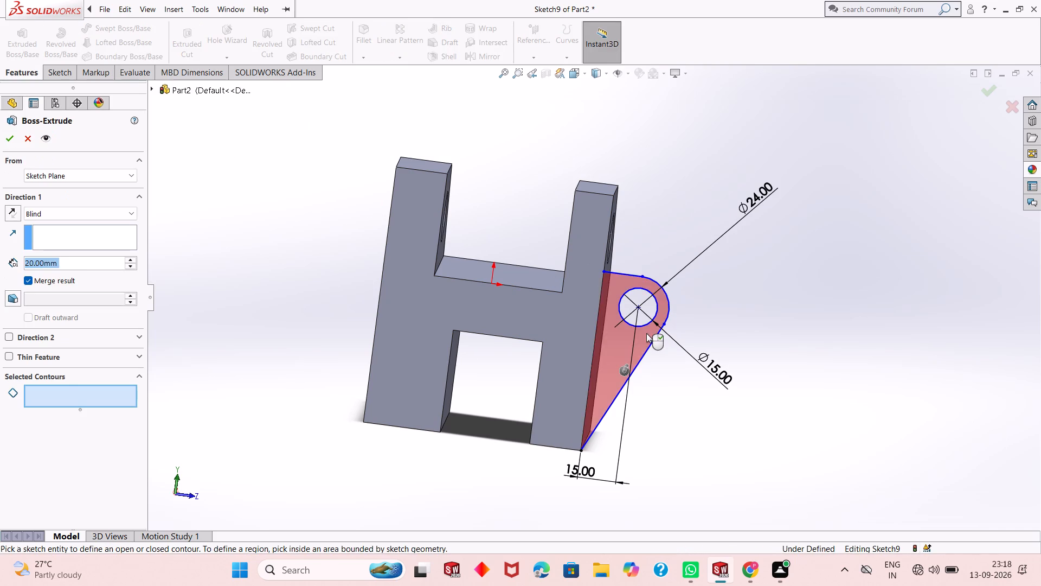
middle_click_drag(682, 324, 629, 328)
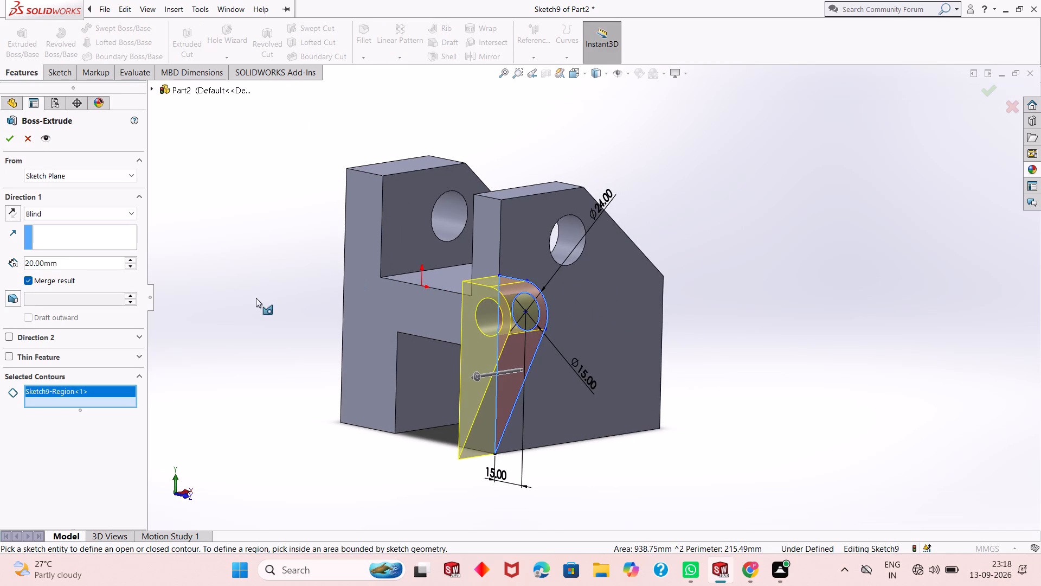
left_click(11, 211)
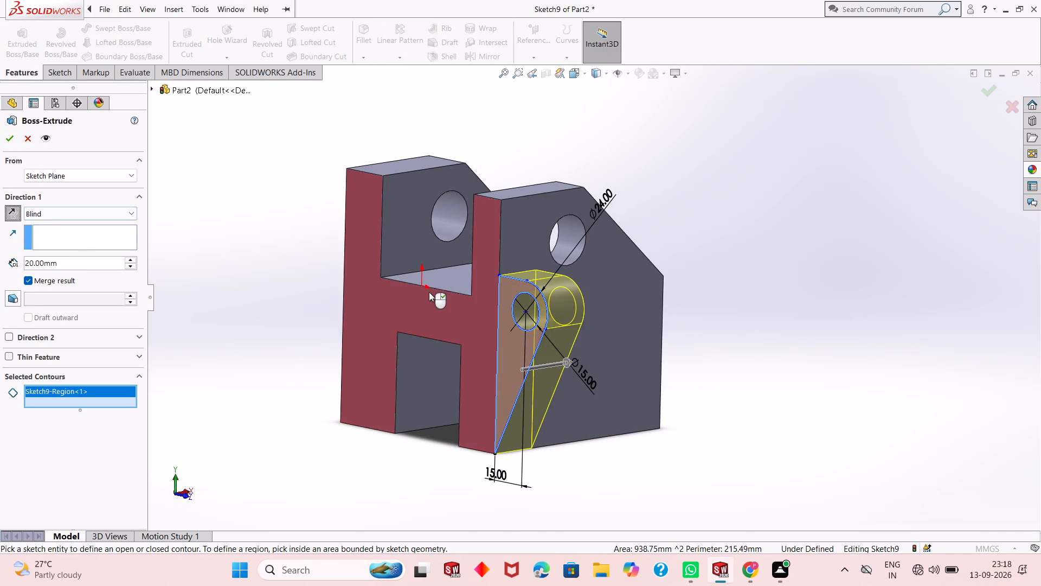
middle_click_drag(430, 291, 382, 303)
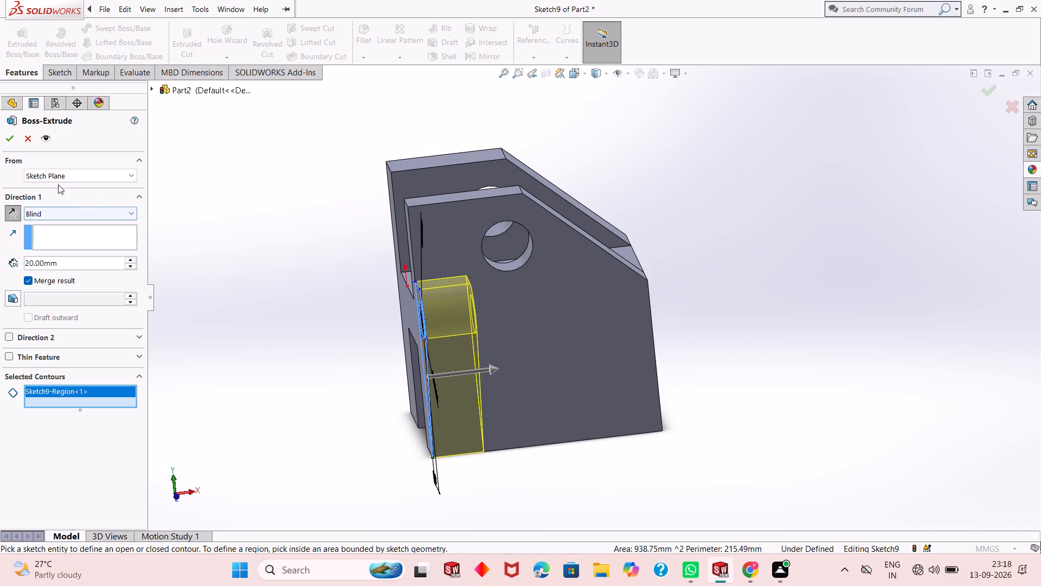
left_click(11, 145)
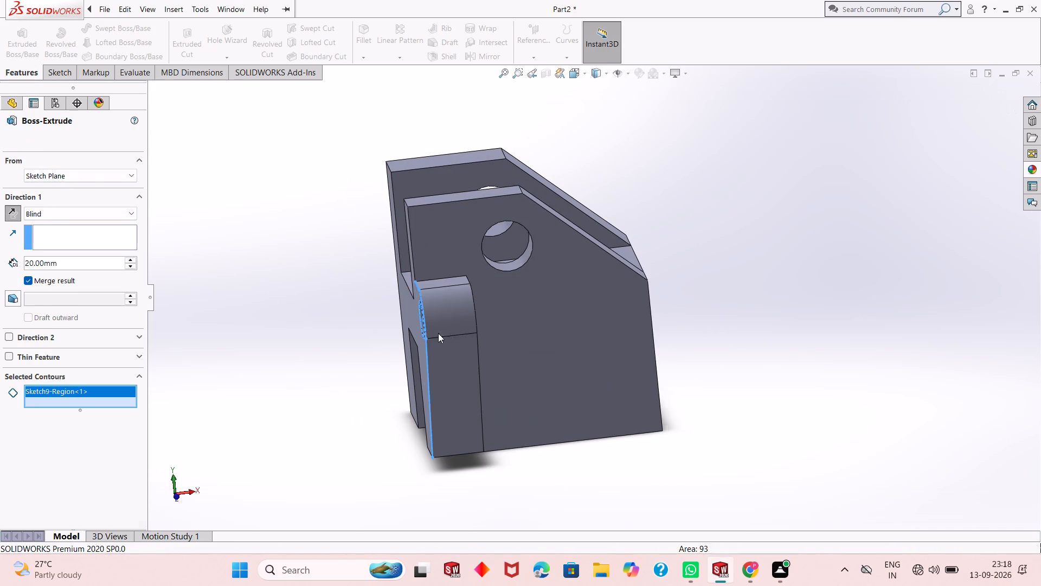
key("Escape")
key("Escape")
Start a new sketch on the block's H-shaped face that is flush with the lug, viewed face-on.
middle_click_drag(485, 356, 527, 273)
middle_click_drag(524, 368, 670, 339)
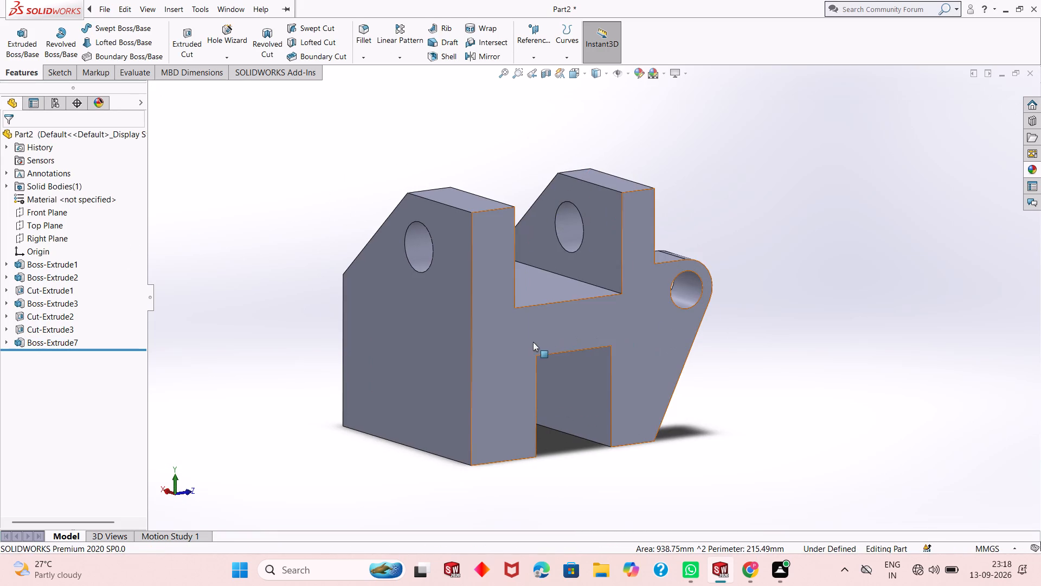
left_click(520, 342)
left_click(567, 310)
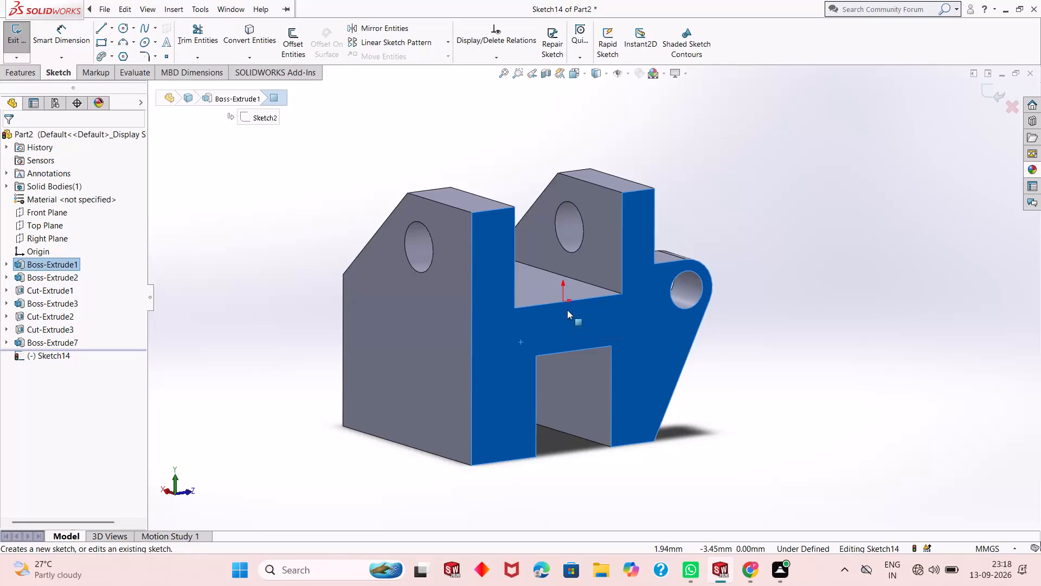
key("ctrl+9")
key("ctrl+8")
key("Escape")
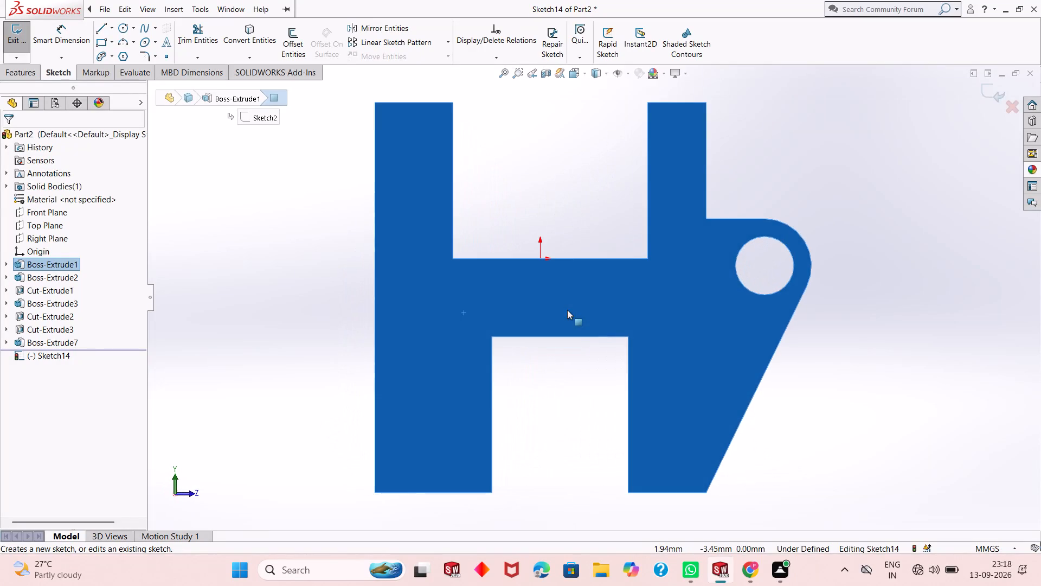
Sketch two concentric circles, about 32 mm and 20 mm in diameter, beside the block opposite the existing lug, level with the origin.
scroll(478, 315, "up", 2)
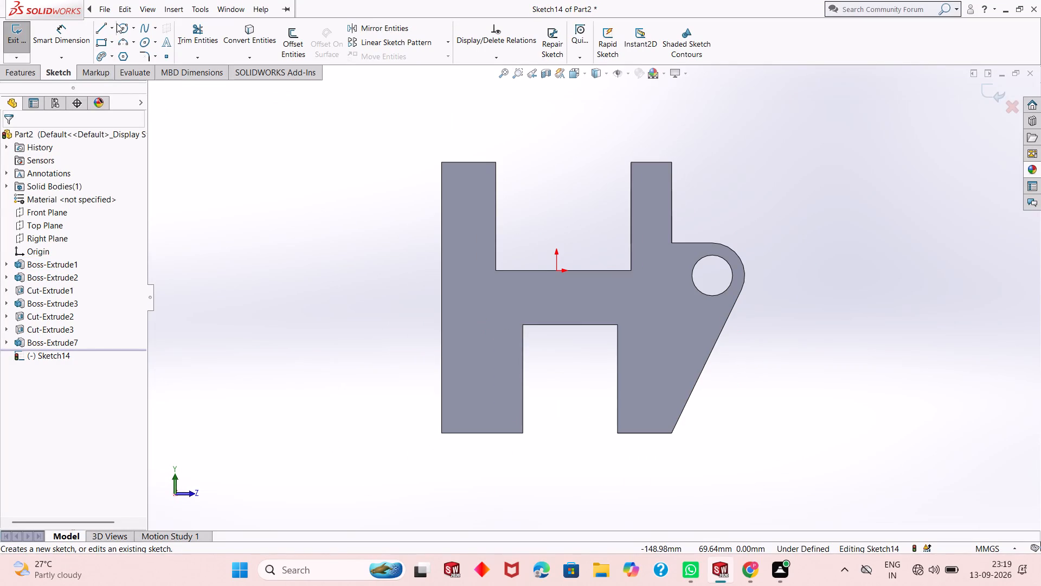
left_click(125, 23)
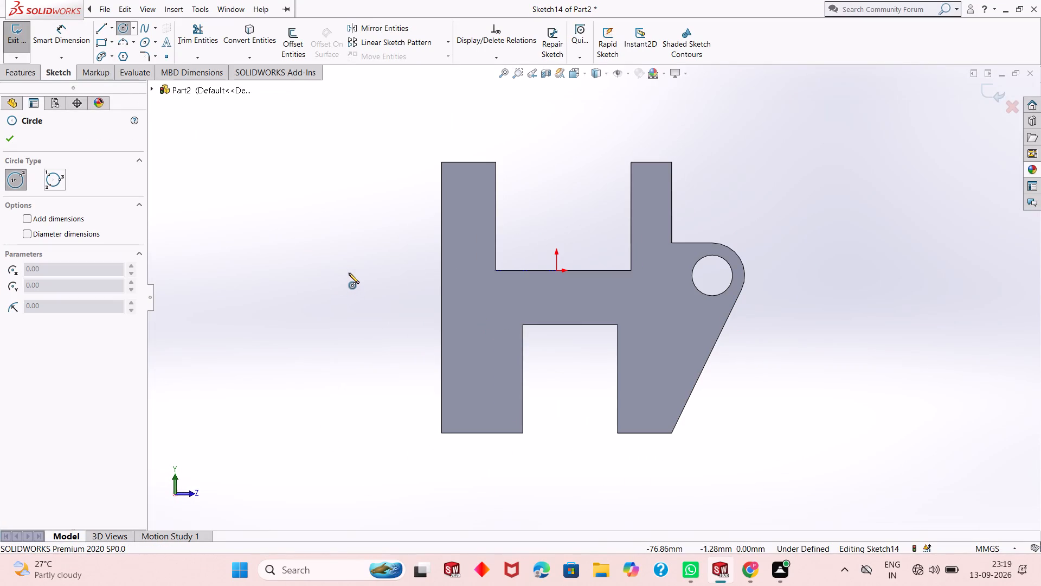
left_click(349, 273)
left_click(361, 312)
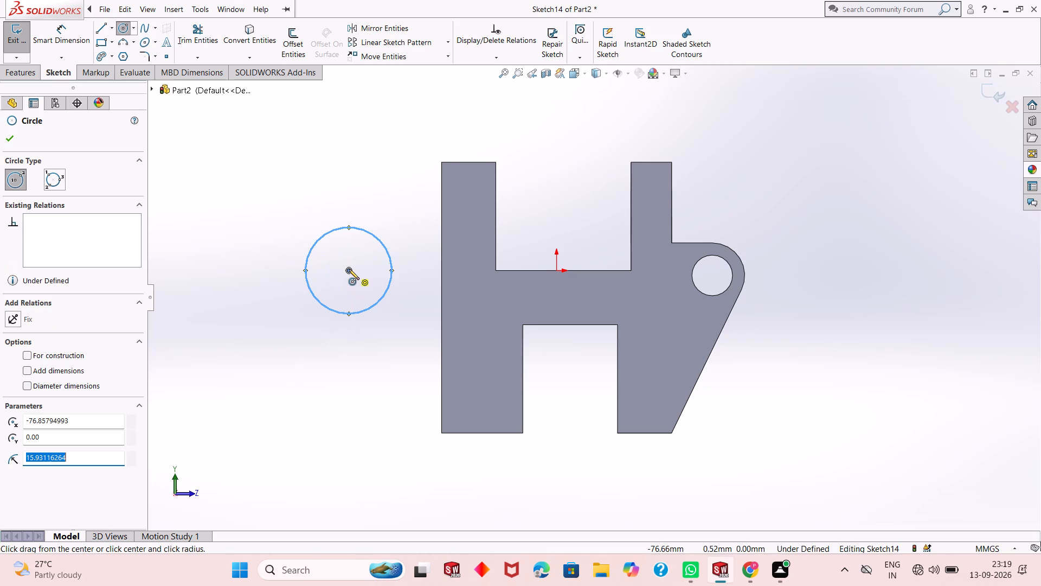
left_click(349, 269)
left_click(361, 295)
right_click(361, 295)
left_click(399, 307)
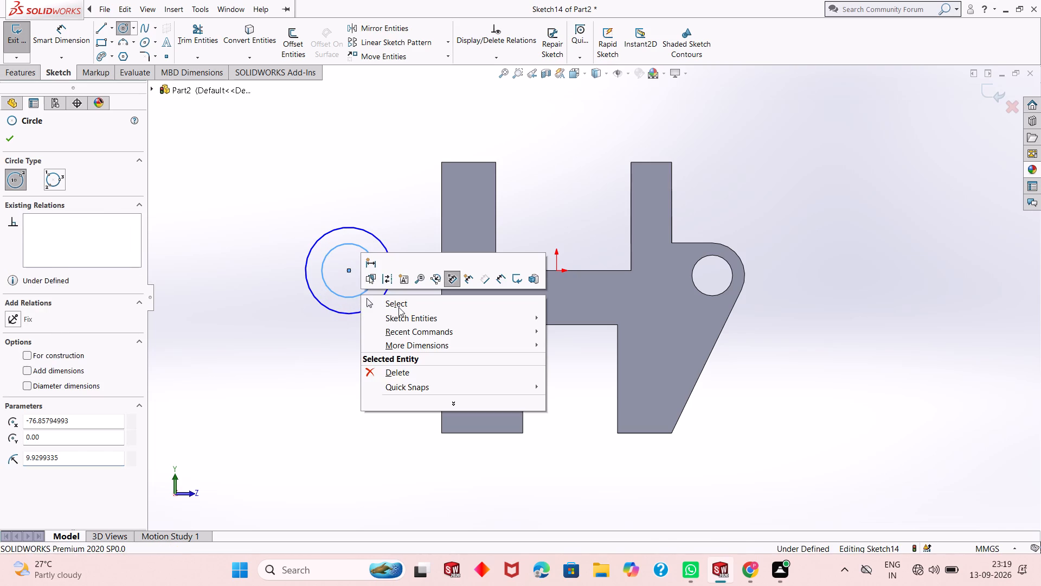
Dimension the outer circle's diameter as 24 mm and the inner circle's diameter as 15 mm.
left_click(69, 30)
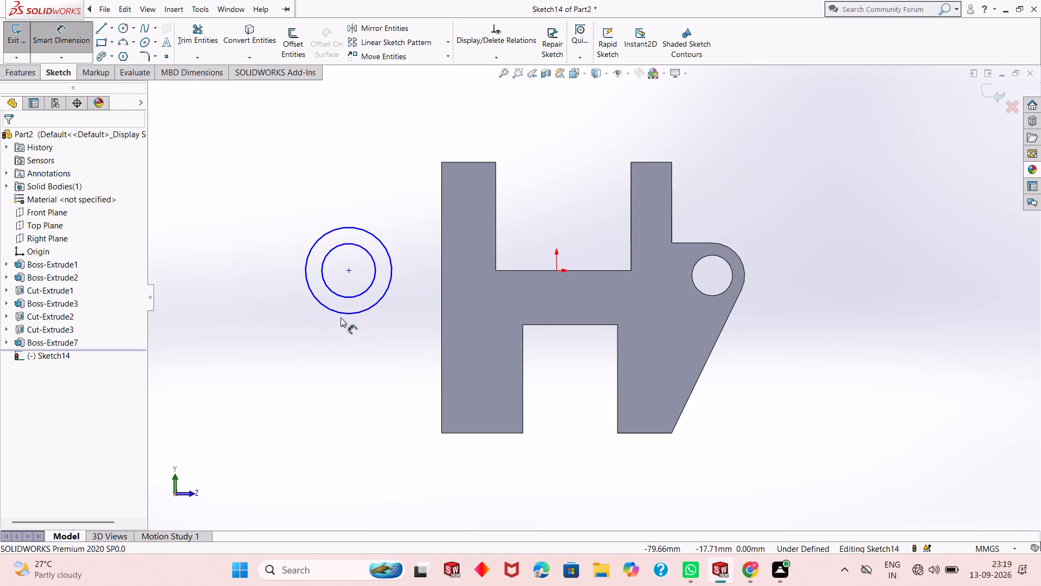
left_click(339, 313)
left_click_drag(204, 361, 200, 367)
type("24")
key("Return")
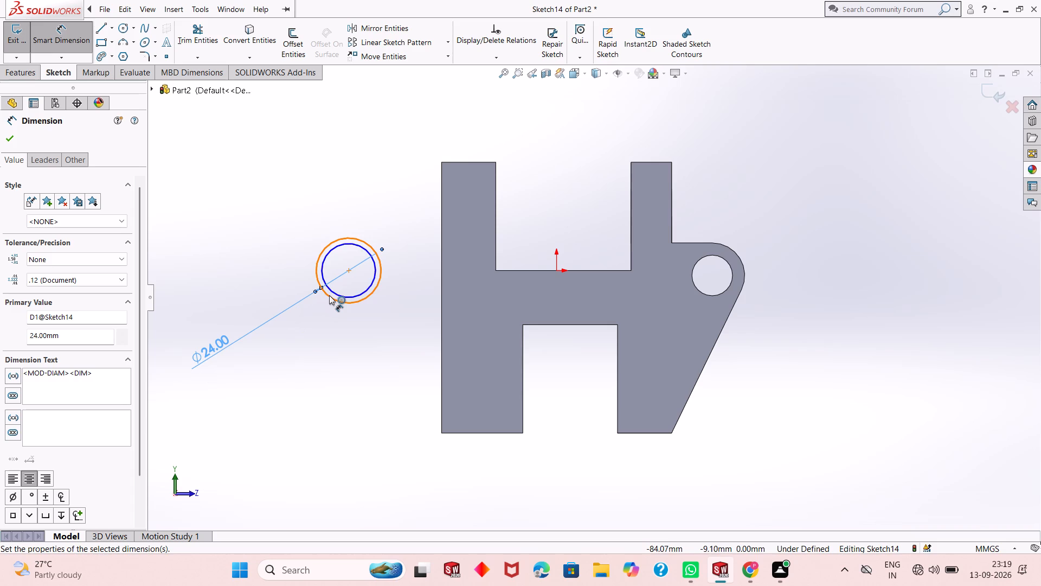
left_click(340, 293)
left_click(275, 349)
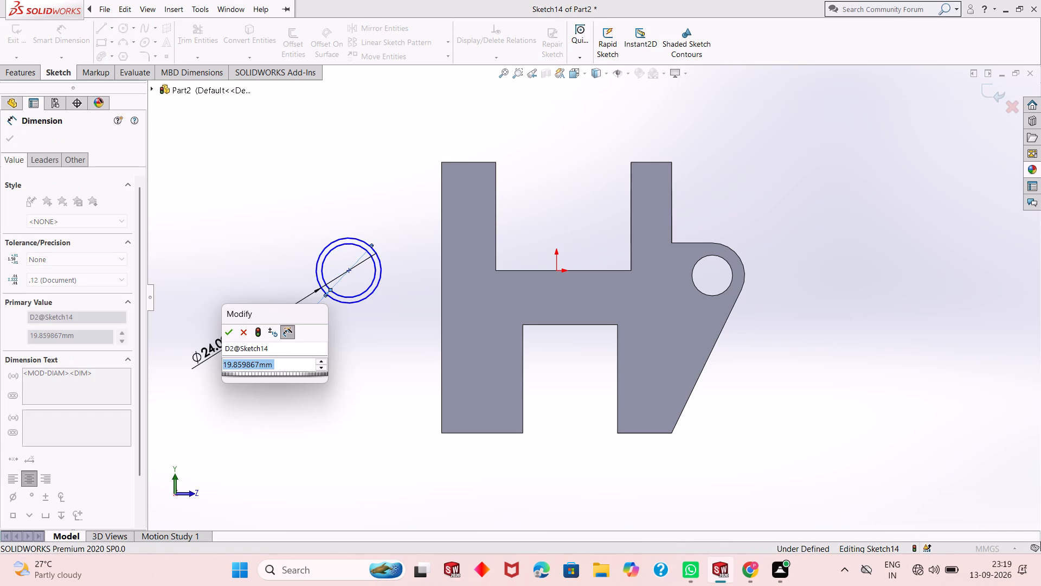
type("15")
key("Return")
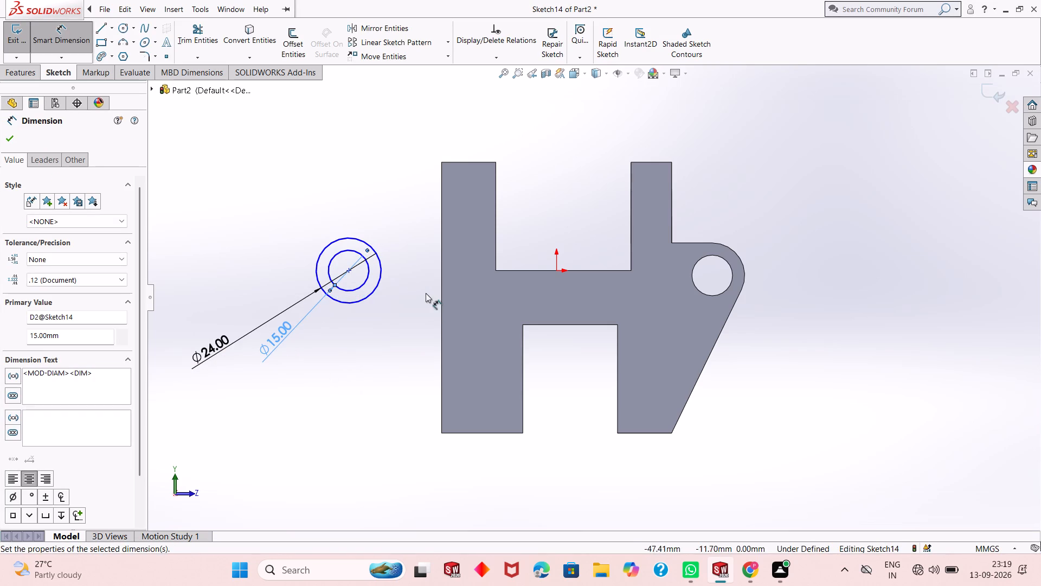
Dimension the horizontal distance between the circles' centre and the block's nearest bottom corner as 15 mm.
left_click(346, 269)
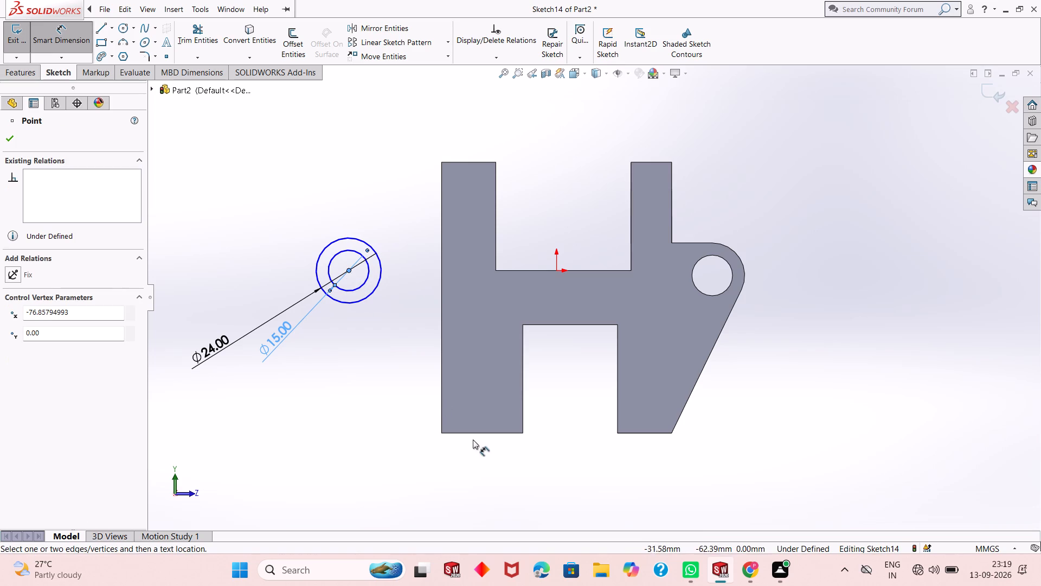
left_click(442, 432)
left_click(430, 448)
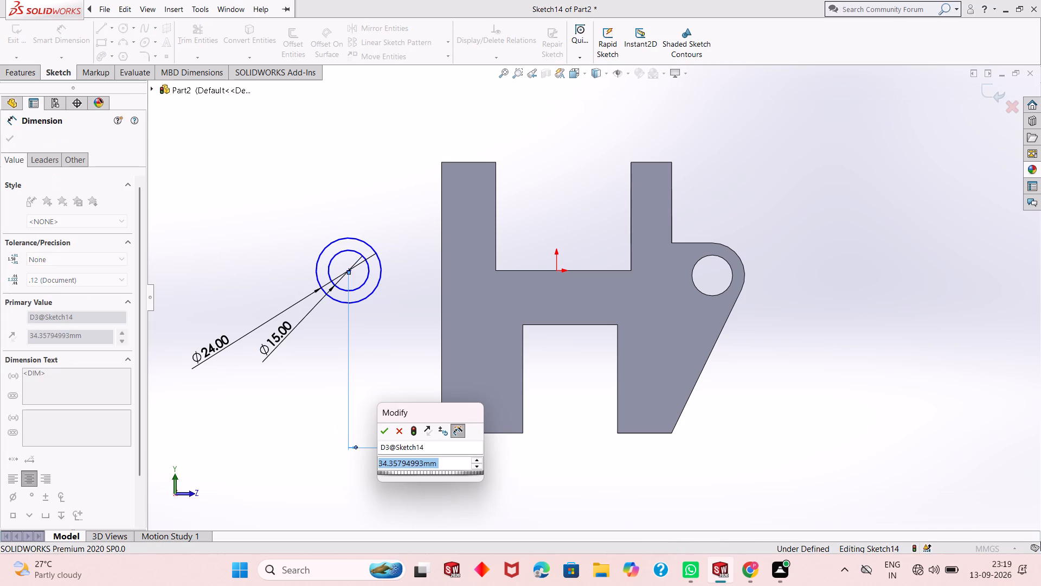
key("1")
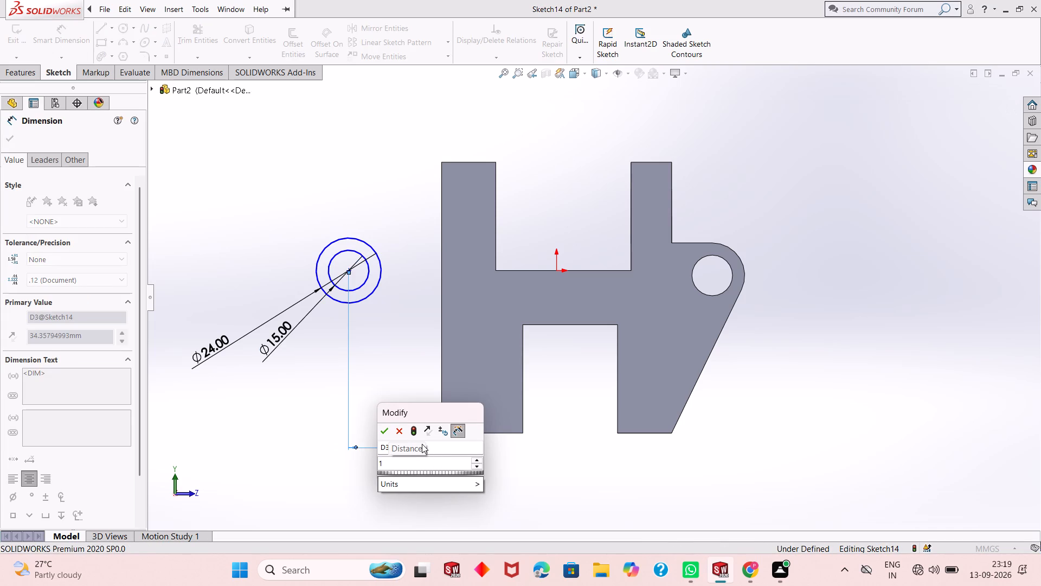
key("5")
key("Return")
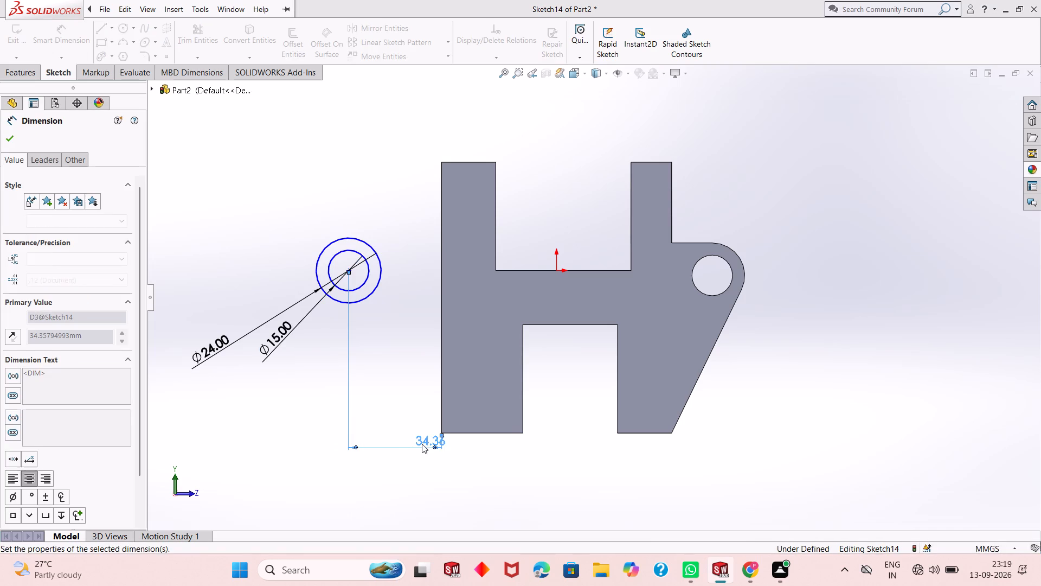
scroll(416, 330, "down", 1)
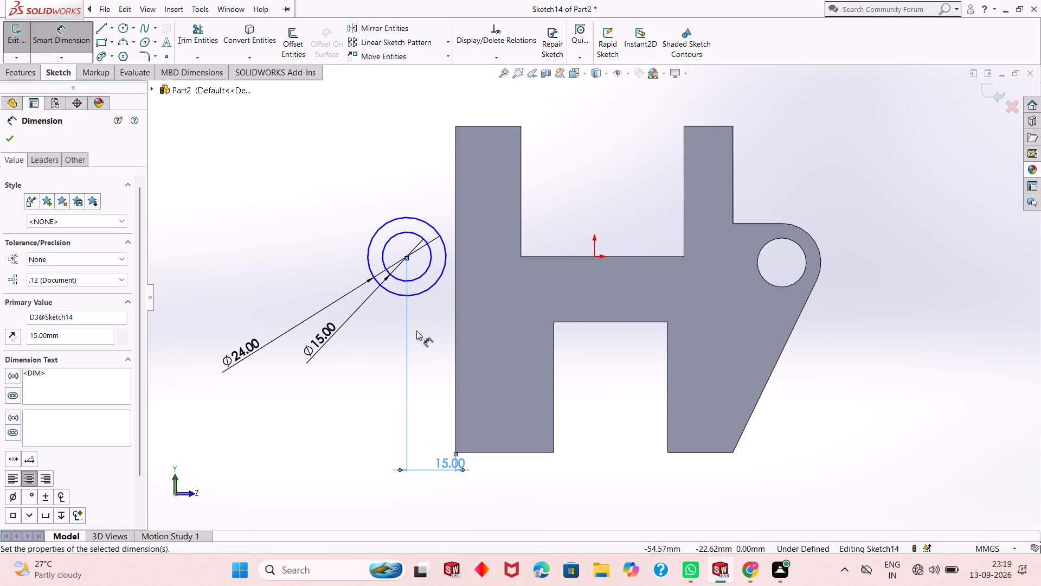
key("Escape")
key("Escape")
key("Escape")
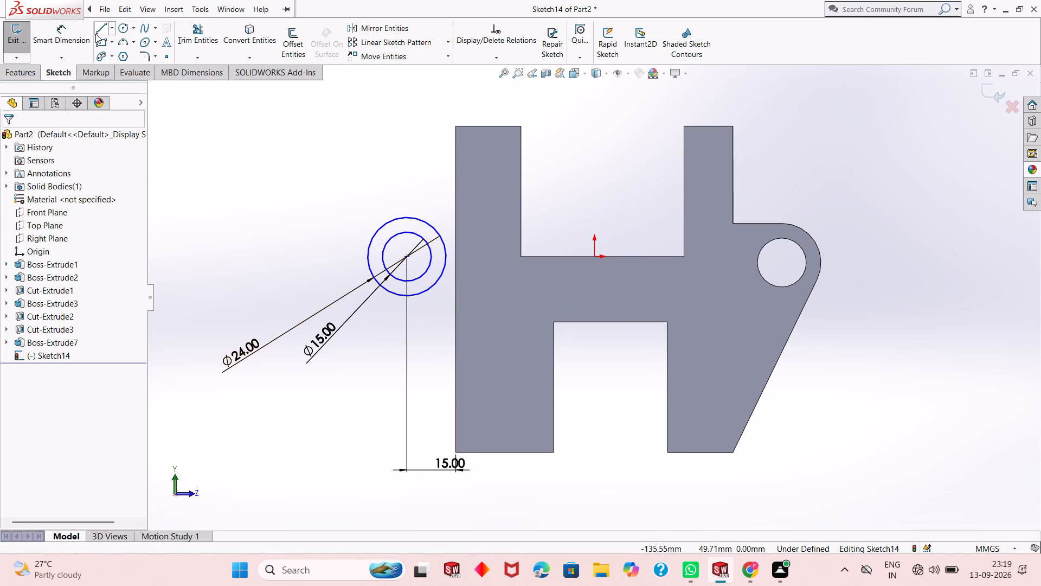
Draw a 15 mm horizontal tangent line from the outer circle's top point to the block's side edge.
left_click(95, 34)
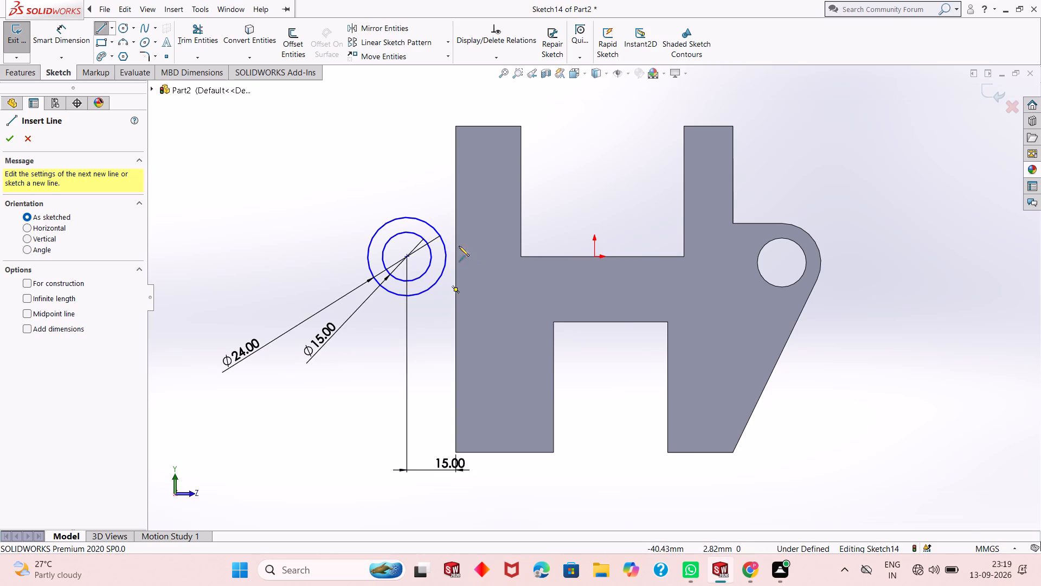
left_click(406, 216)
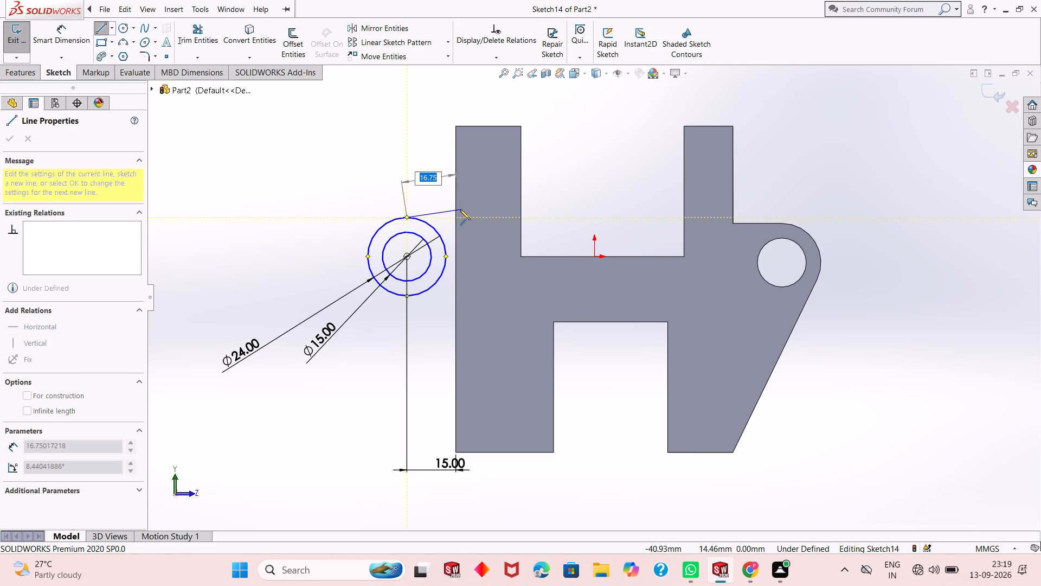
left_click(454, 215)
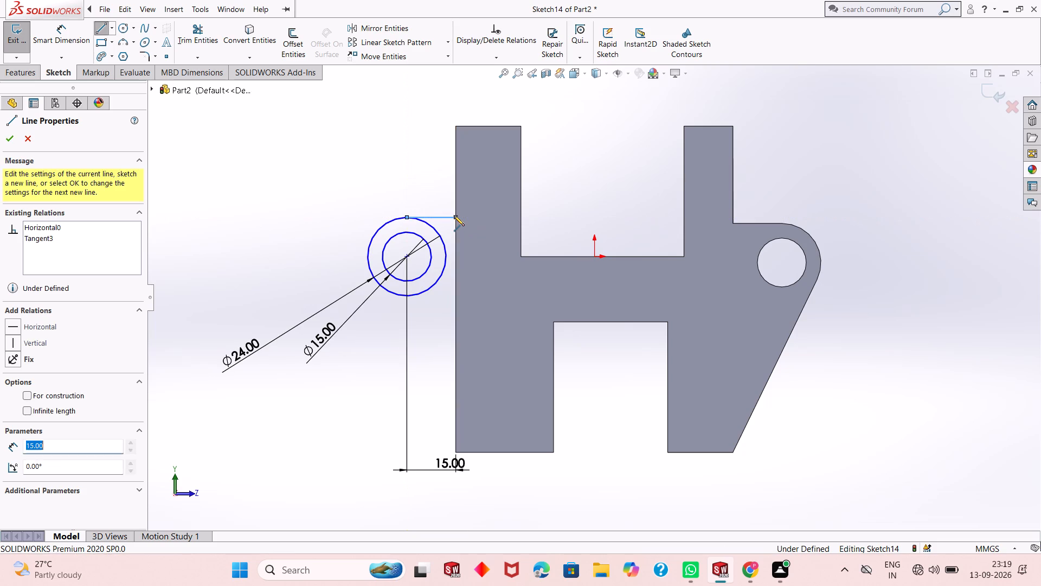
key("Escape")
key("Escape")
key("Escape")
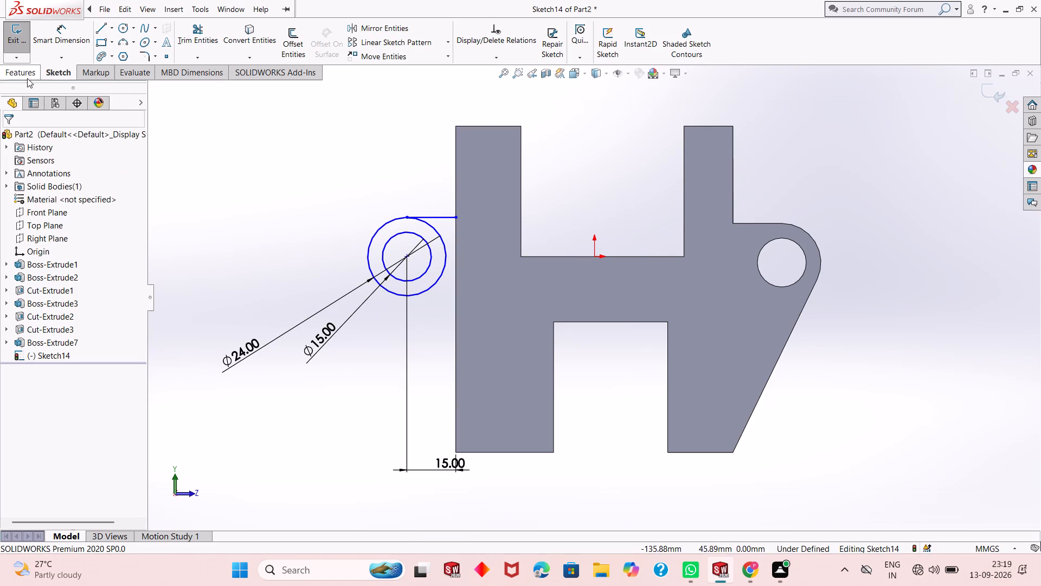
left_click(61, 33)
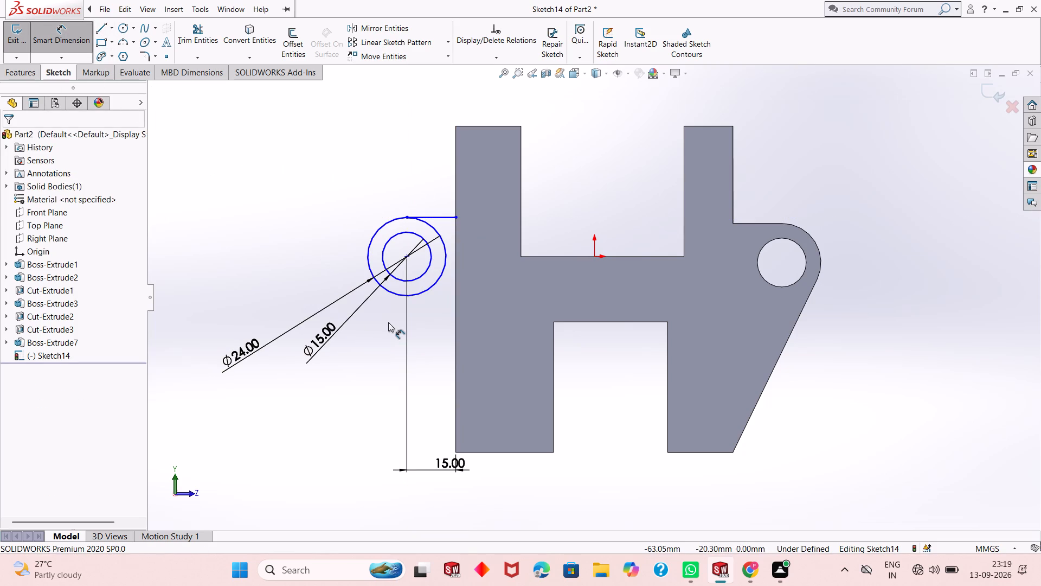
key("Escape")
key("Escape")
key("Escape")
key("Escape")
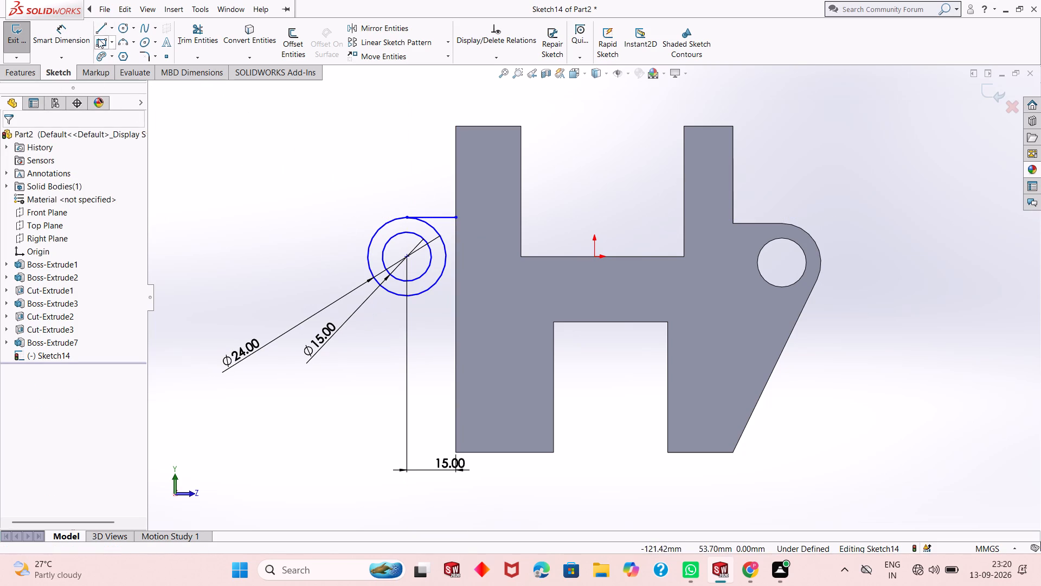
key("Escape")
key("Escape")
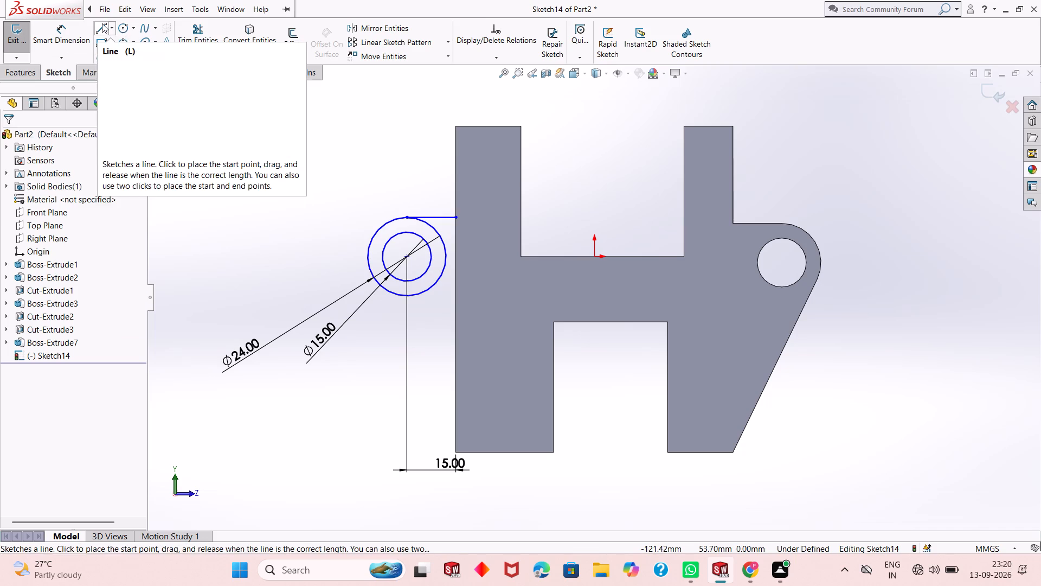
Draw a slanted line about 59 mm long from the outer circle's lower outer side to the block's nearest bottom corner.
left_click(101, 24)
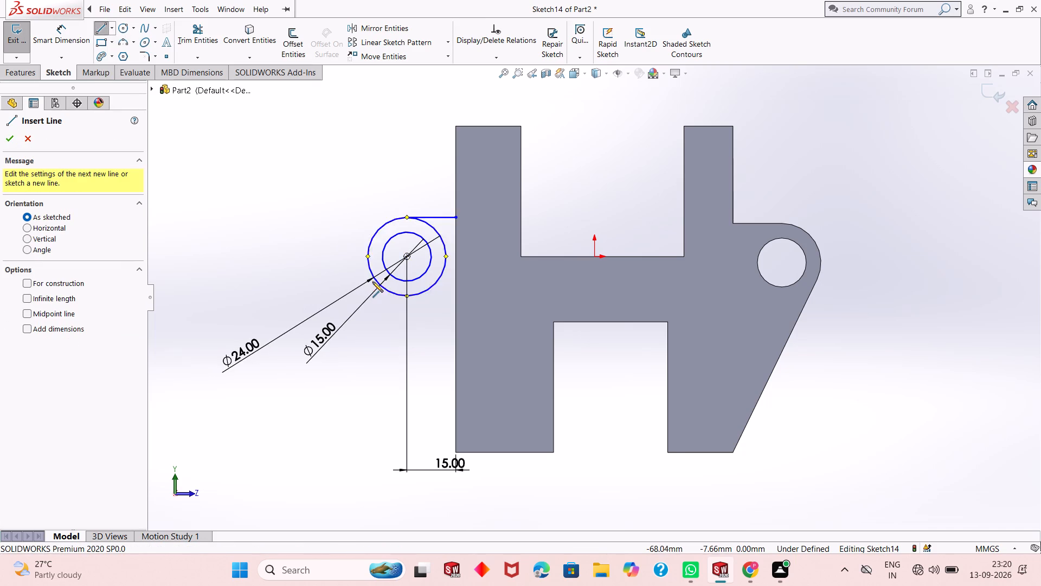
left_click(376, 277)
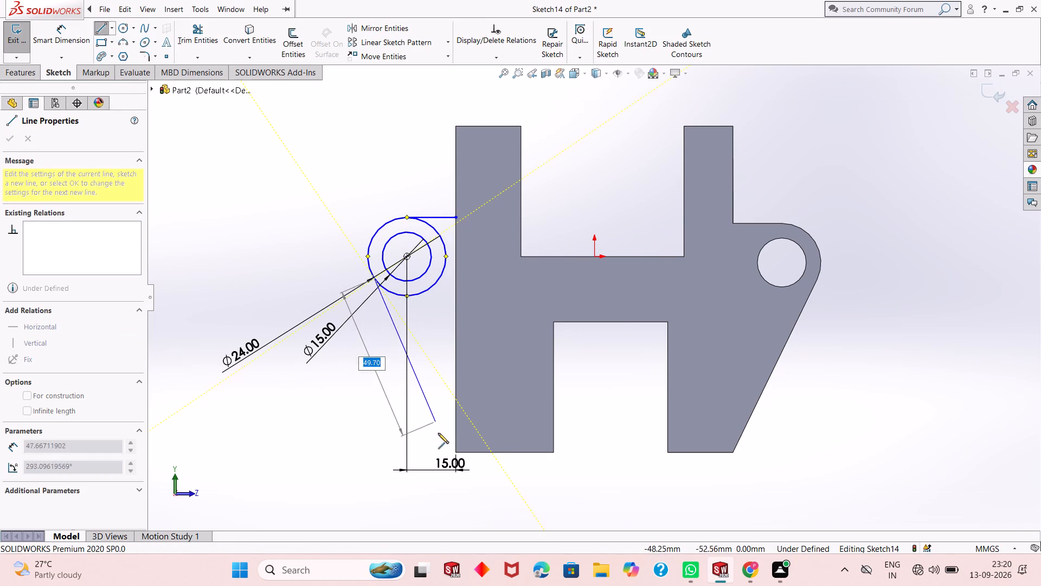
left_click(455, 452)
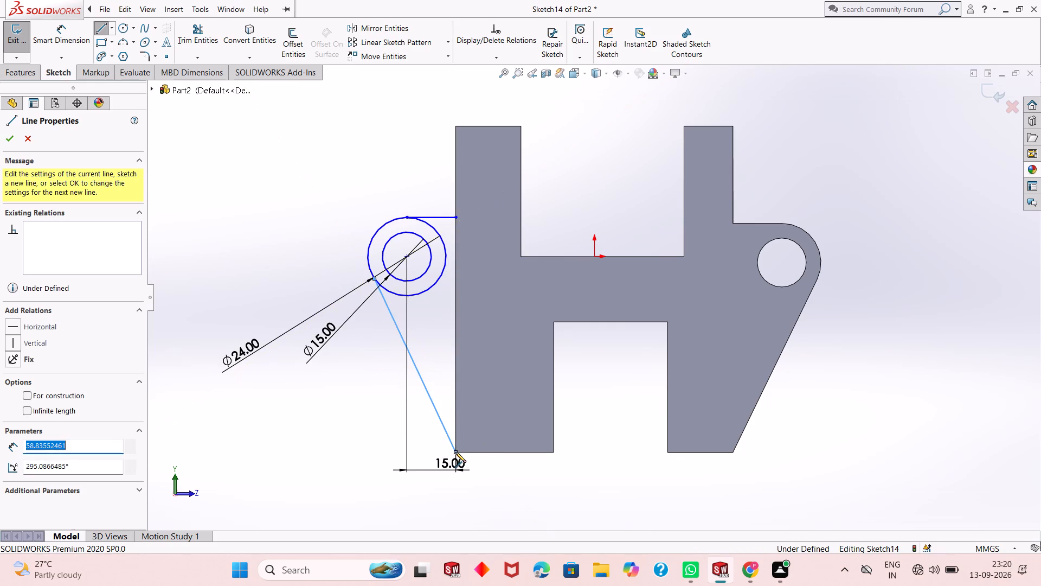
key("Escape")
key("Escape")
key("Escape")
key("Escape")
Make the slanted line tangent to the 24 mm outer circle.
scroll(374, 285, "down", 6)
scroll(467, 302, "down", 4)
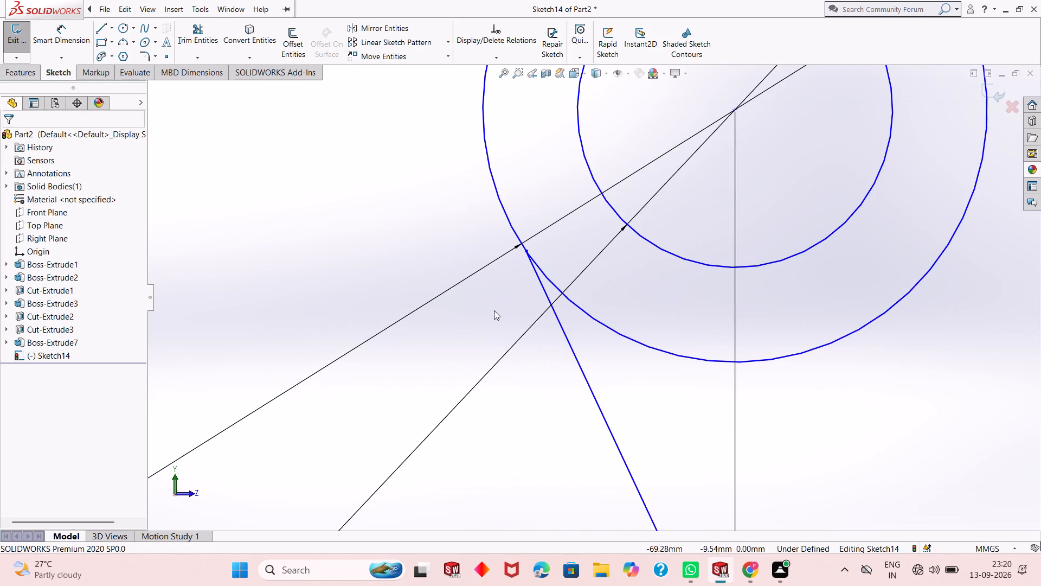
left_click(570, 349)
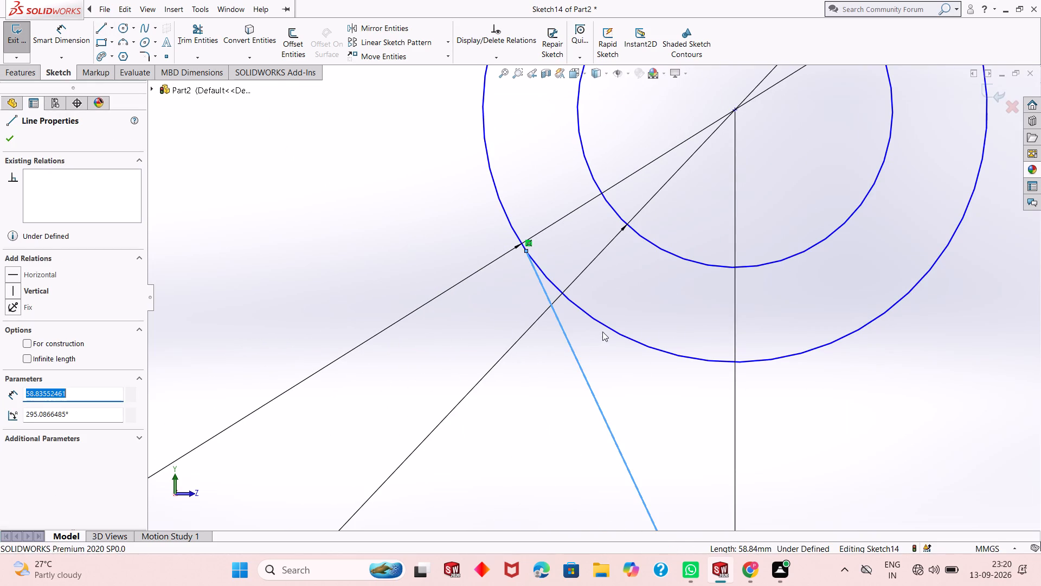
left_click(609, 327, "ctrl")
left_click(48, 330)
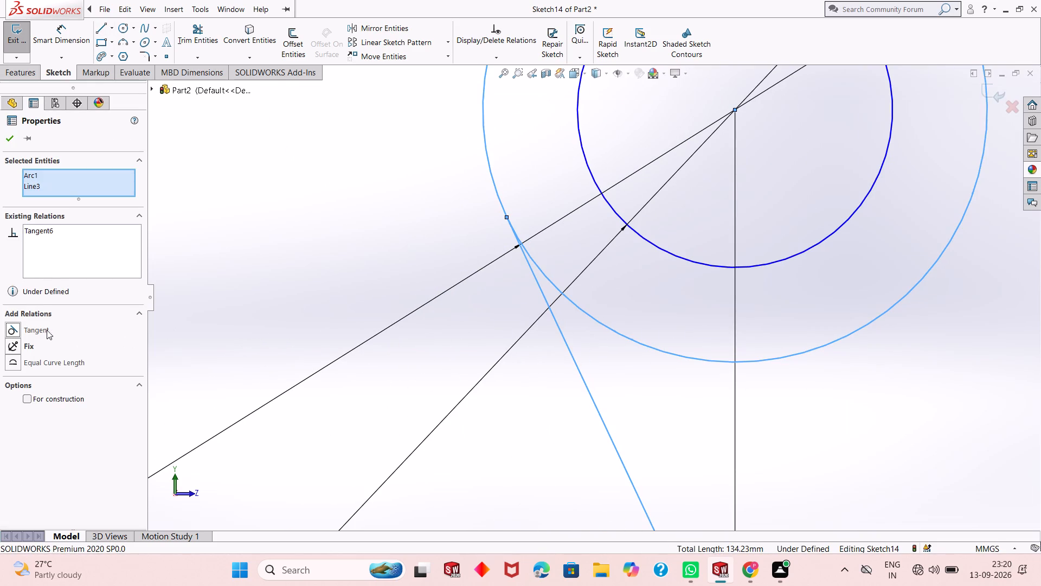
left_click(10, 140)
Trim away the outer circle's arc facing the block, between the horizontal and slanted tangent lines.
scroll(312, 323, "up", 2)
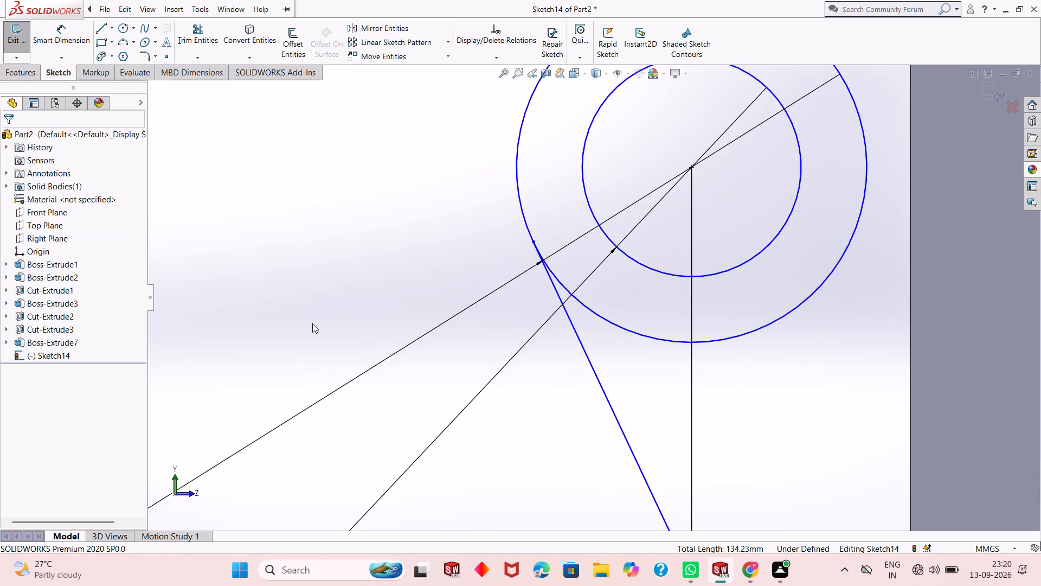
scroll(312, 323, "up", 6)
scroll(490, 362, "up", 2)
scroll(620, 451, "down", 2)
scroll(698, 472, "down", 5)
scroll(641, 438, "up", 9)
scroll(584, 144, "down", 4)
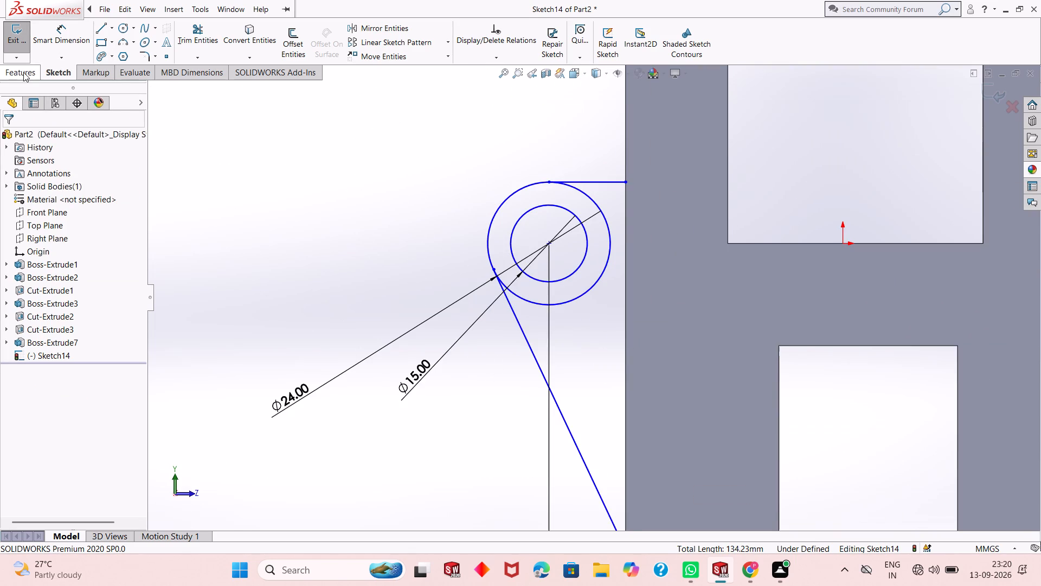
left_click(23, 72)
left_click(52, 68)
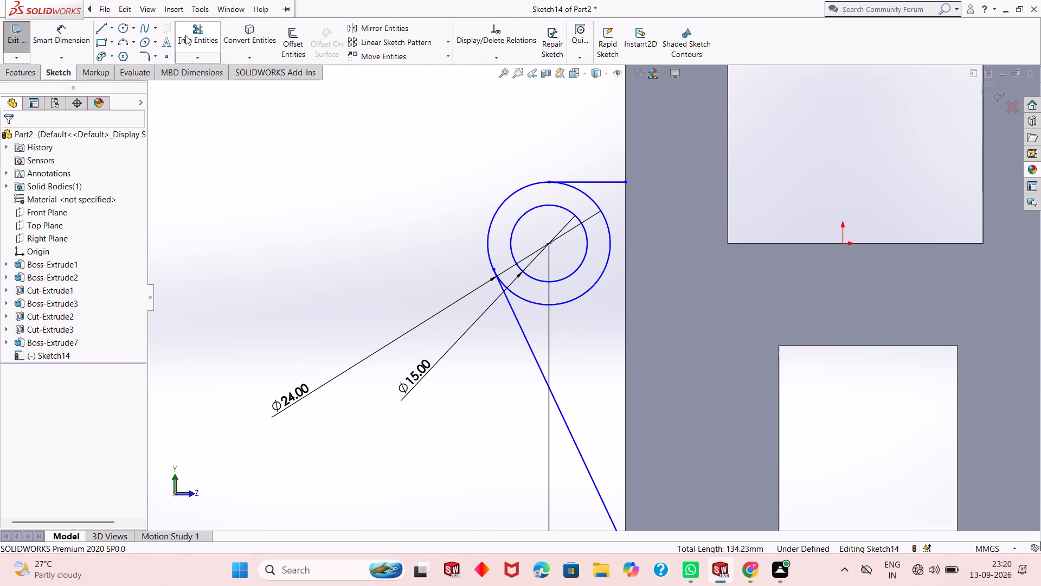
left_click(191, 33)
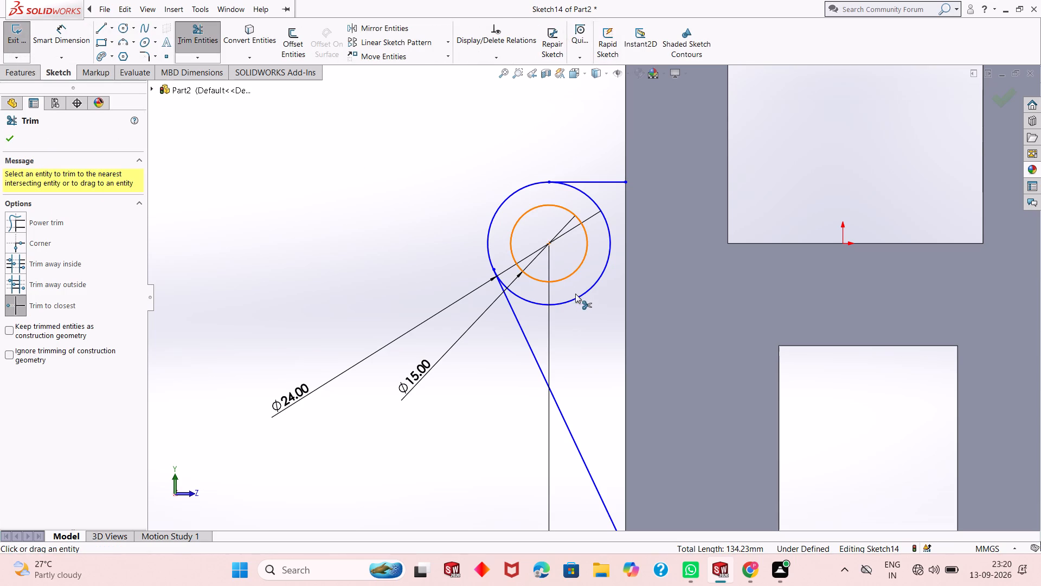
left_click(578, 294)
left_click(579, 303)
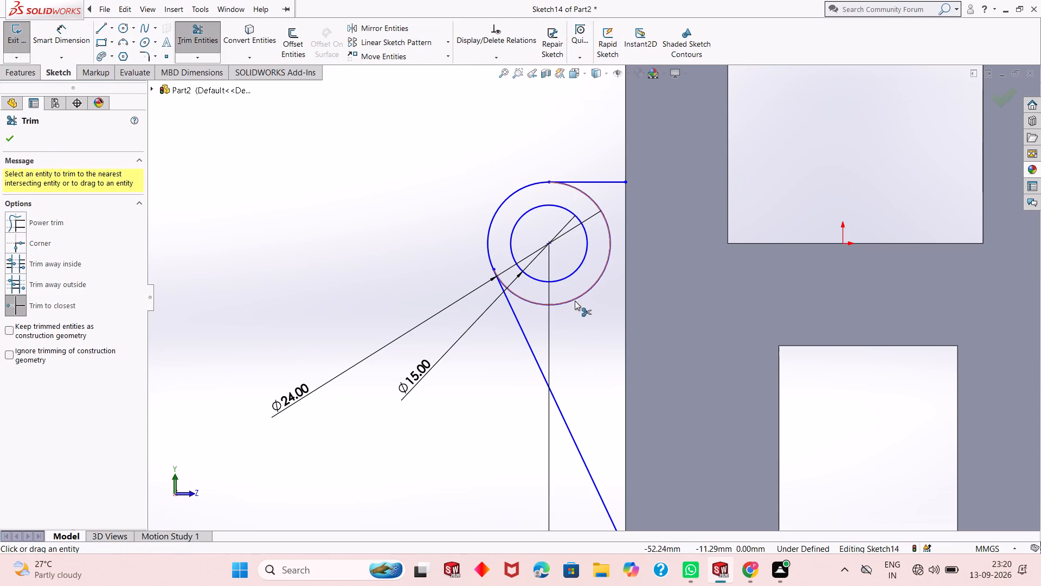
left_click(575, 300)
Extrude the lug region around the 15 mm hole by 20 mm blind in the reversed direction, merged with the block.
scroll(487, 291, "up", 6)
scroll(609, 325, "down", 1)
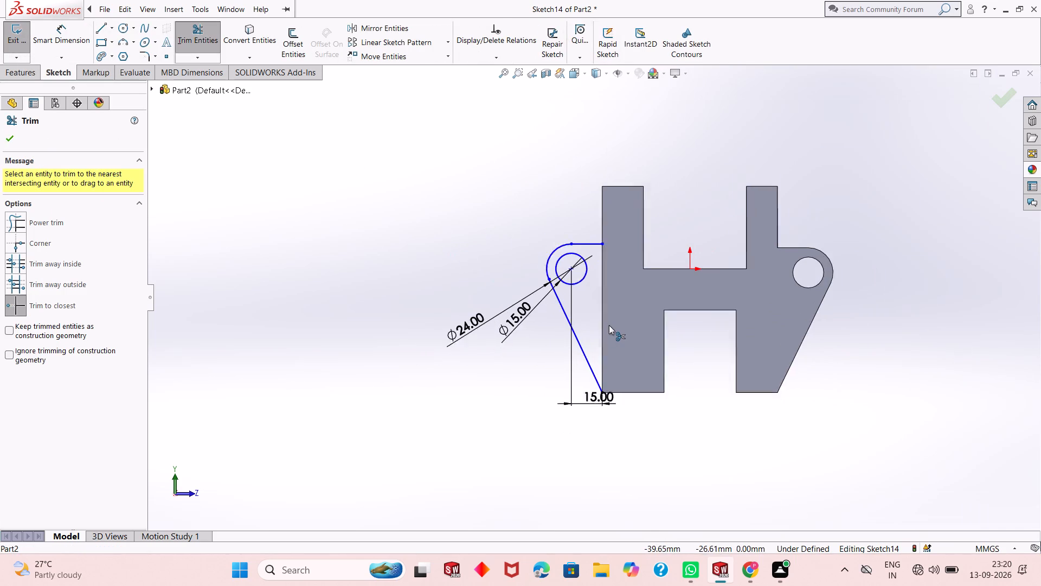
scroll(609, 325, "down", 1)
middle_click_drag(435, 256, 474, 260)
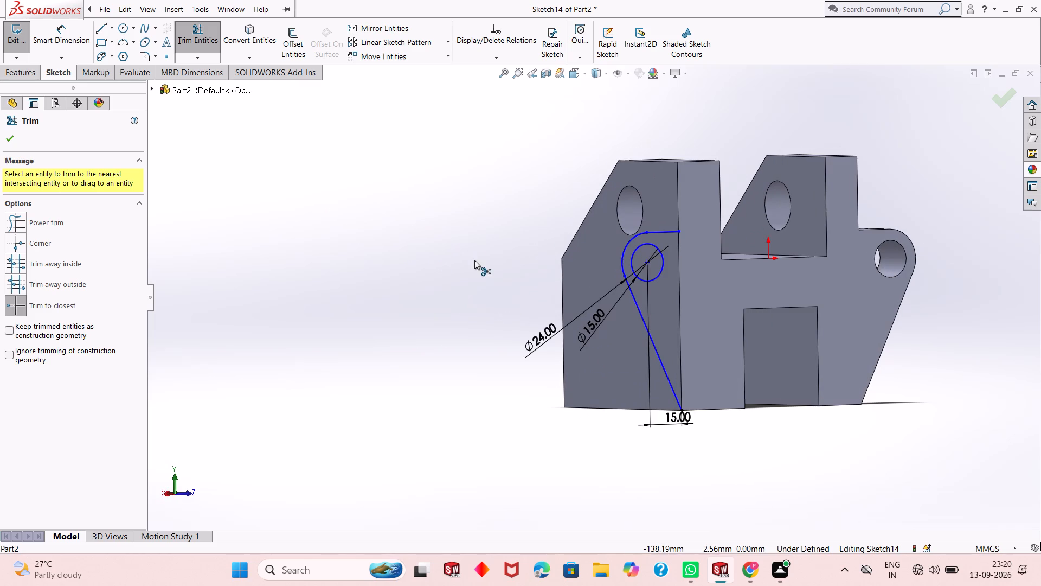
left_click(14, 71)
left_click(22, 48)
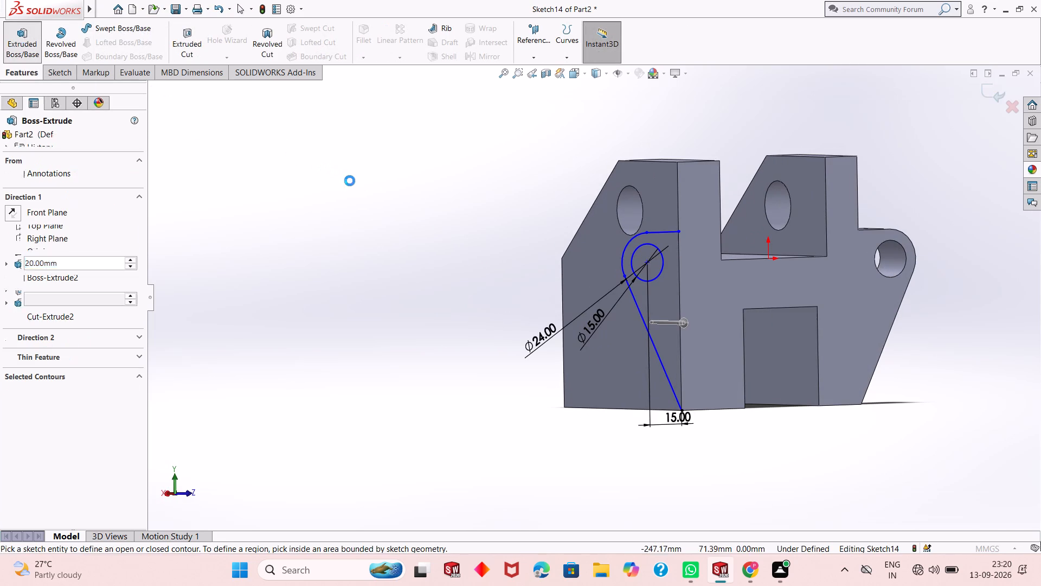
left_click(18, 215)
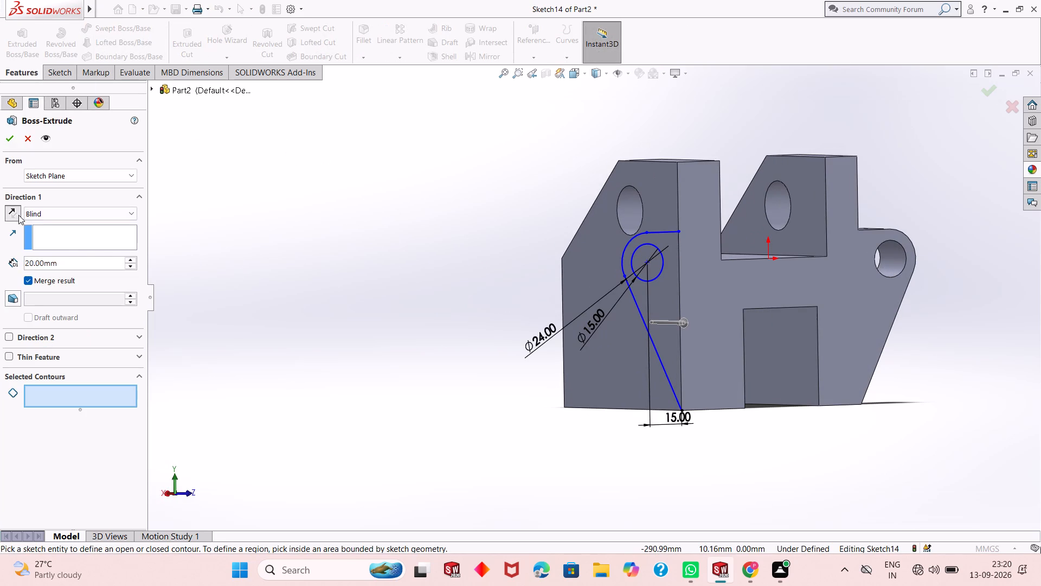
left_click(12, 144)
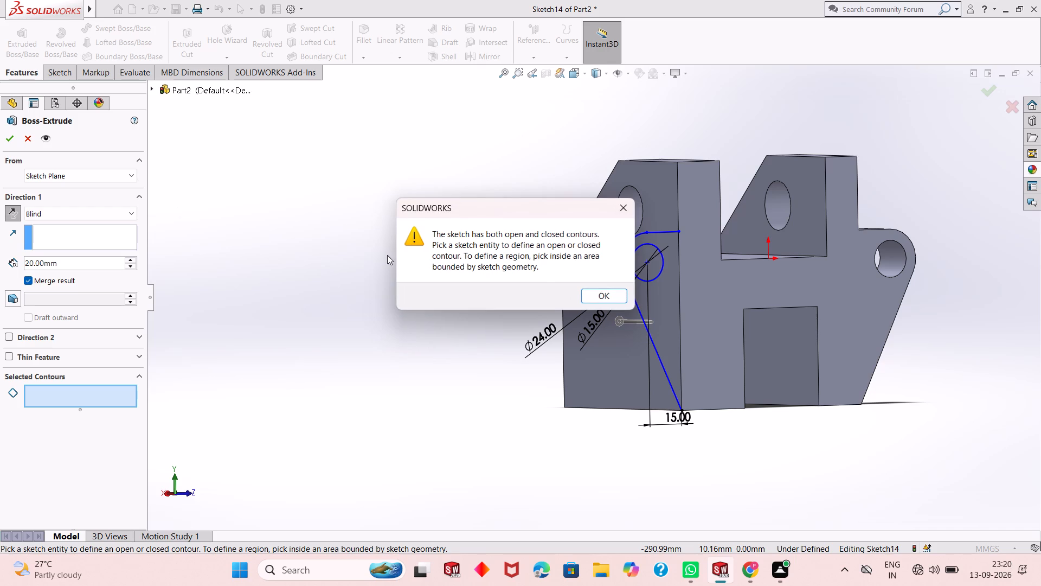
left_click(598, 297)
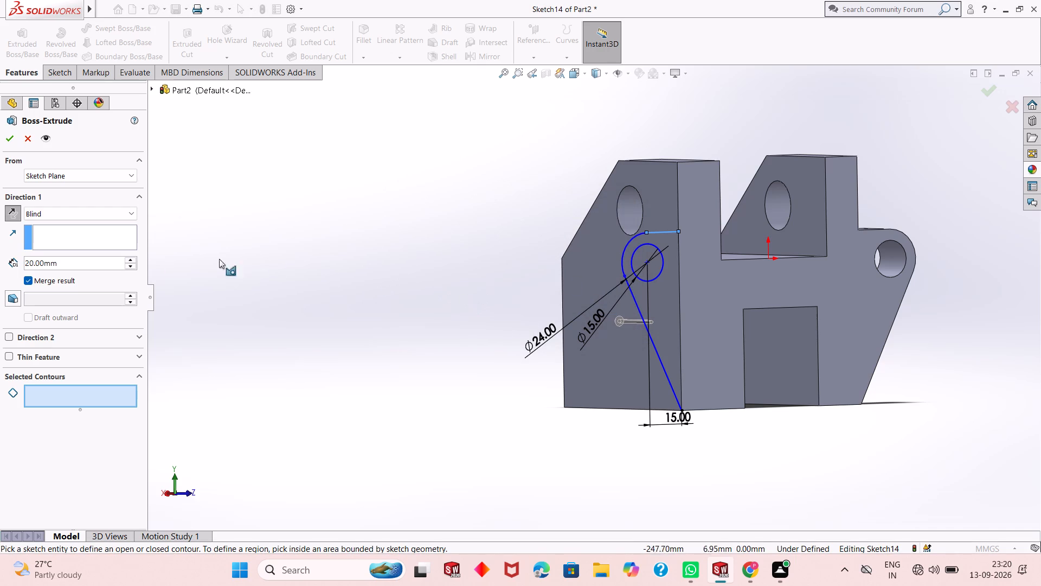
left_click(665, 332)
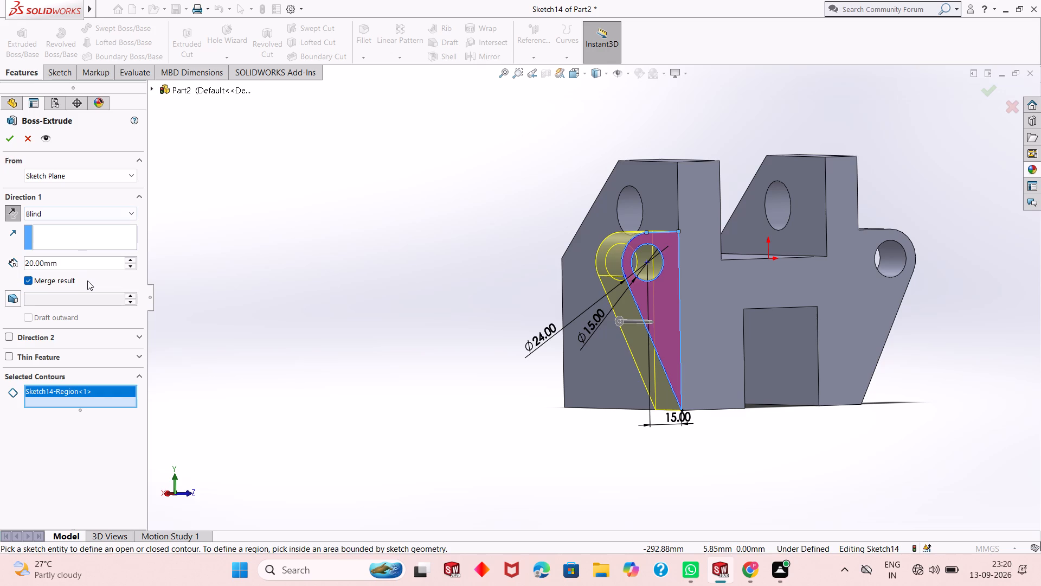
double_click(86, 263)
type("10")
key("Return")
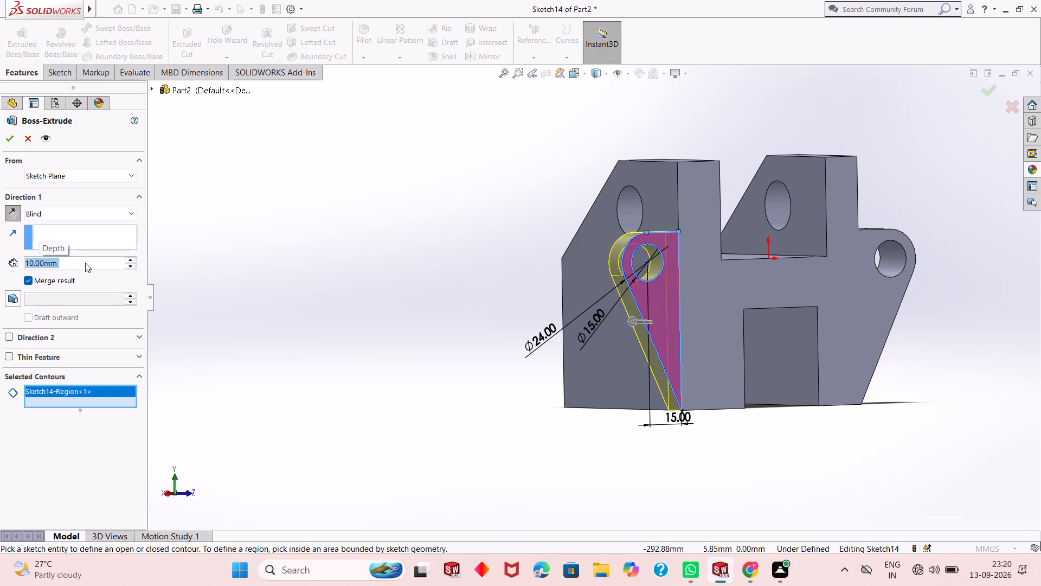
type("20")
key("Return")
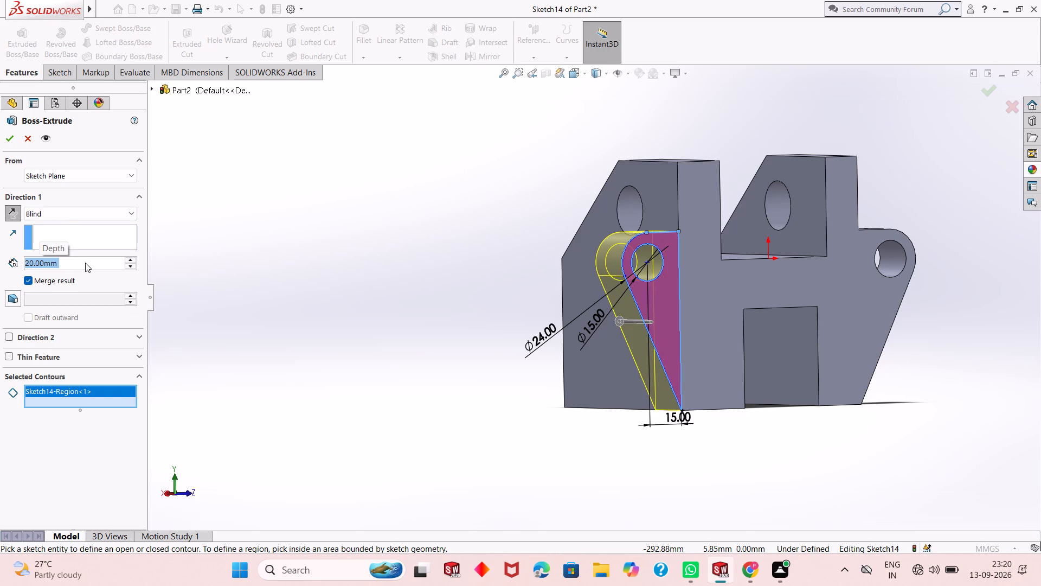
left_click(7, 135)
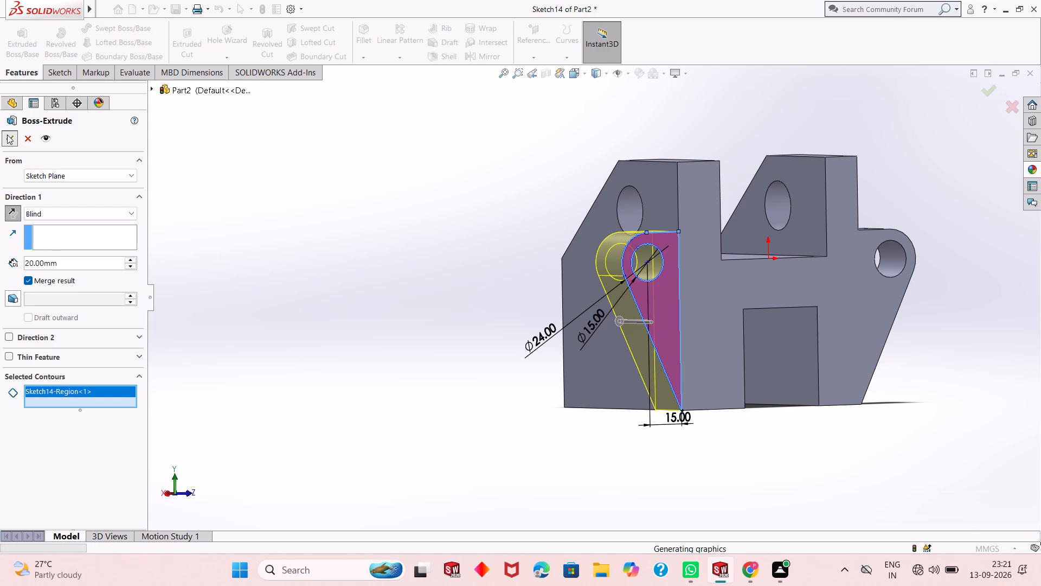
left_click(431, 352)
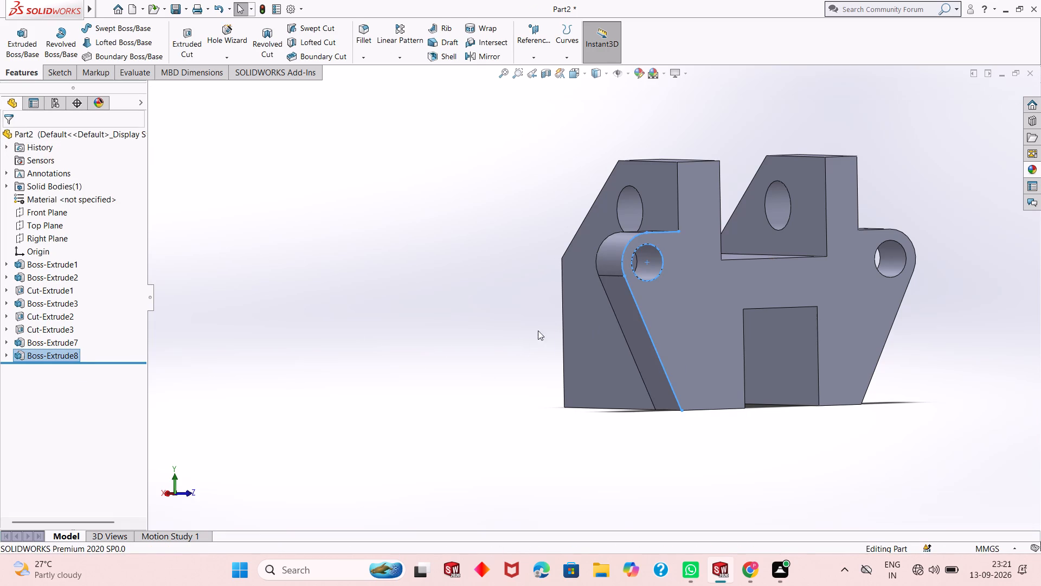
Examine the part from several sides to check the new lug against the block, plates and opposite lug.
middle_click_drag(581, 318, 265, 383)
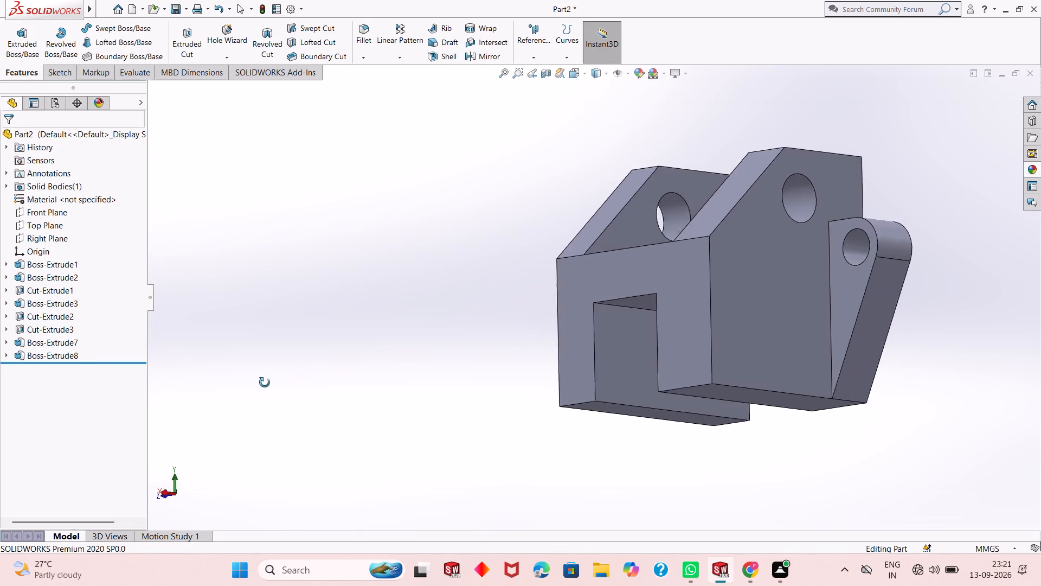
middle_click_drag(265, 383, 429, 446)
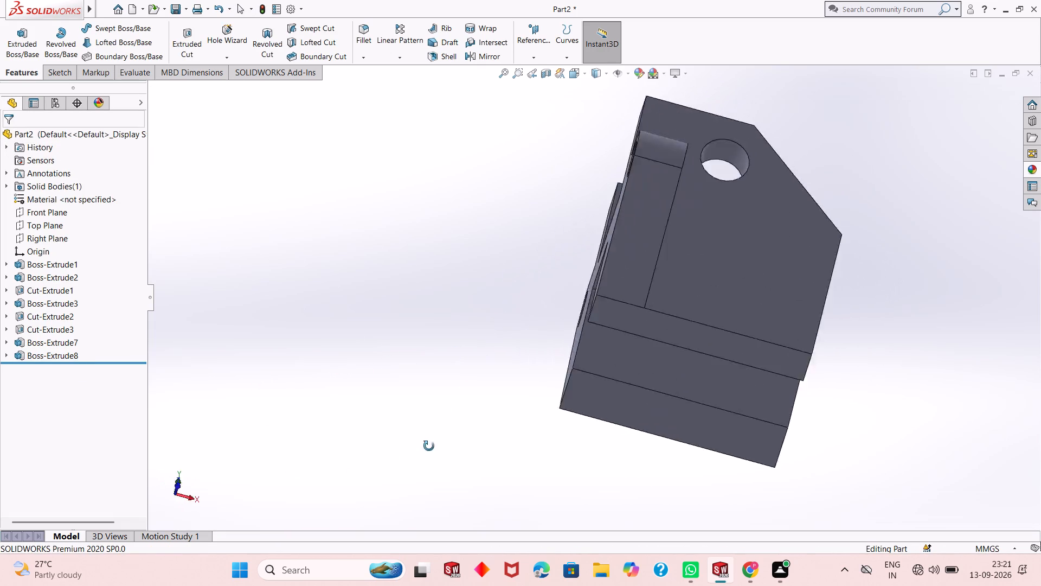
middle_click_drag(429, 446, 358, 511)
middle_click_drag(524, 243, 513, 213)
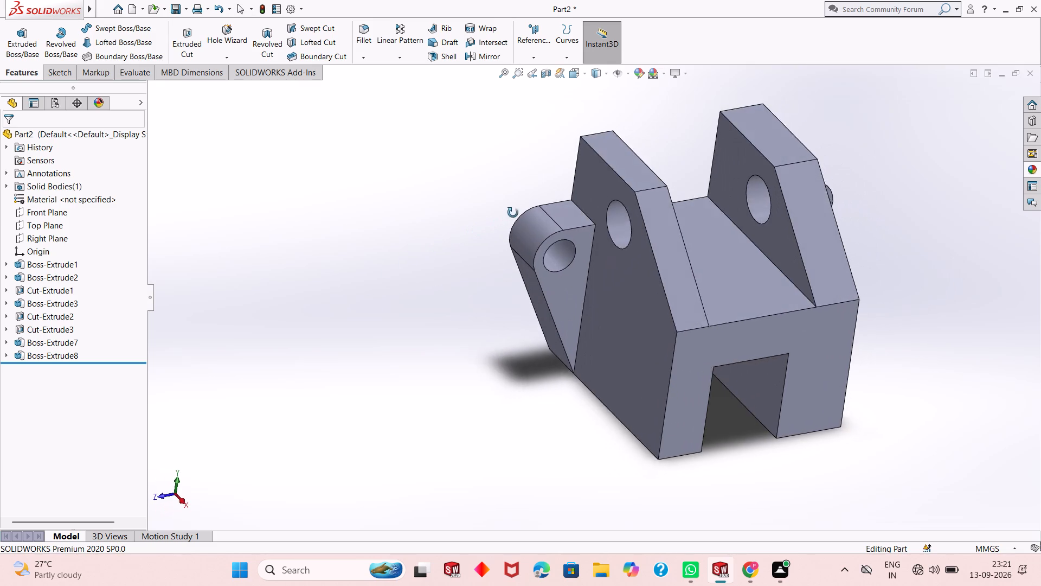
middle_click_drag(513, 213, 511, 188)
scroll(723, 168, "down", 3)
scroll(656, 250, "up", 4)
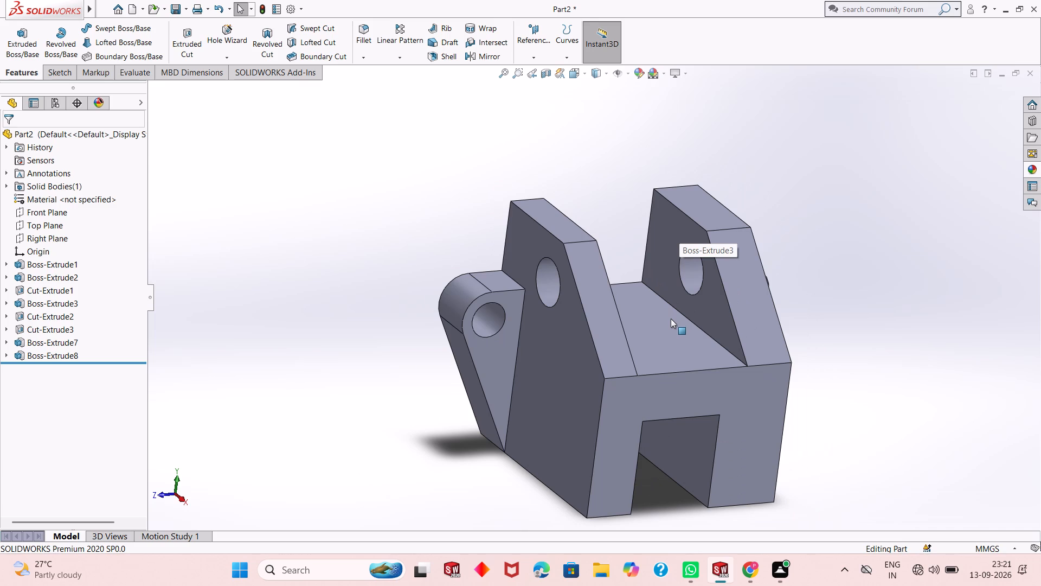
scroll(648, 286, "up", 1)
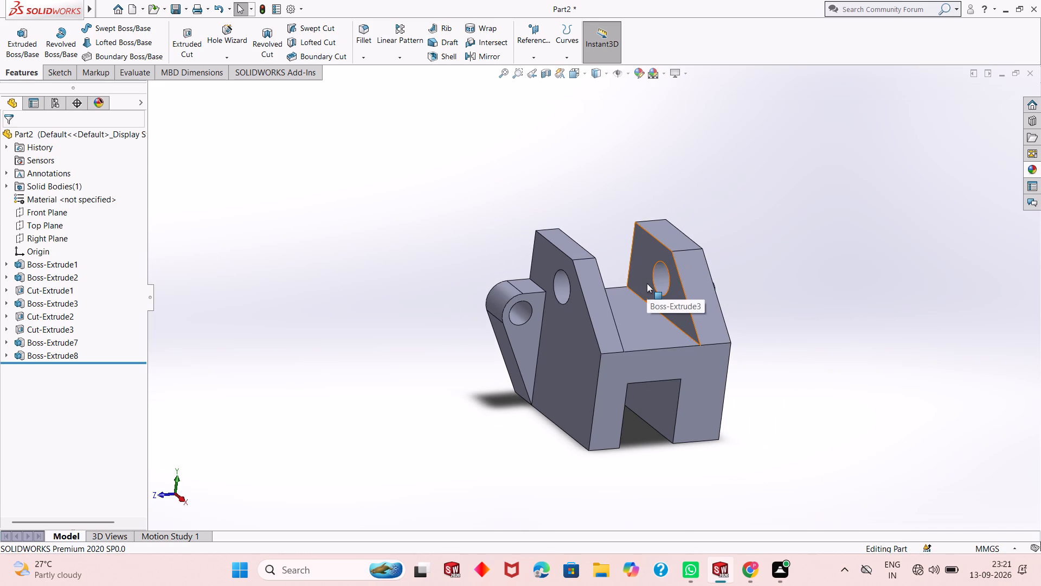
scroll(647, 283, "up", 1)
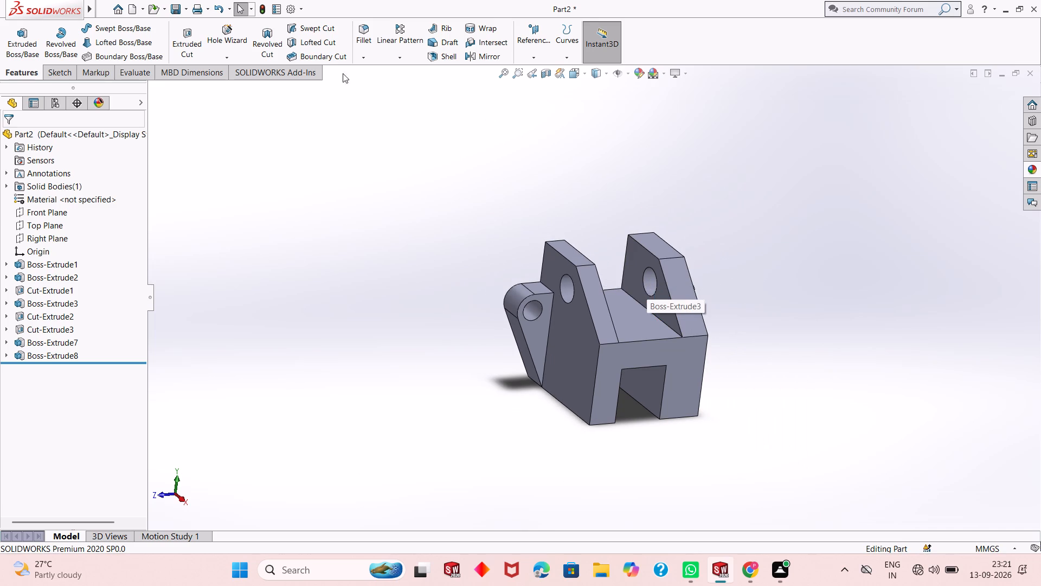
Sketch a circle about 31 mm in diameter on the block's top face, midway between the plates and about 16 mm off the origin.
left_click(653, 326)
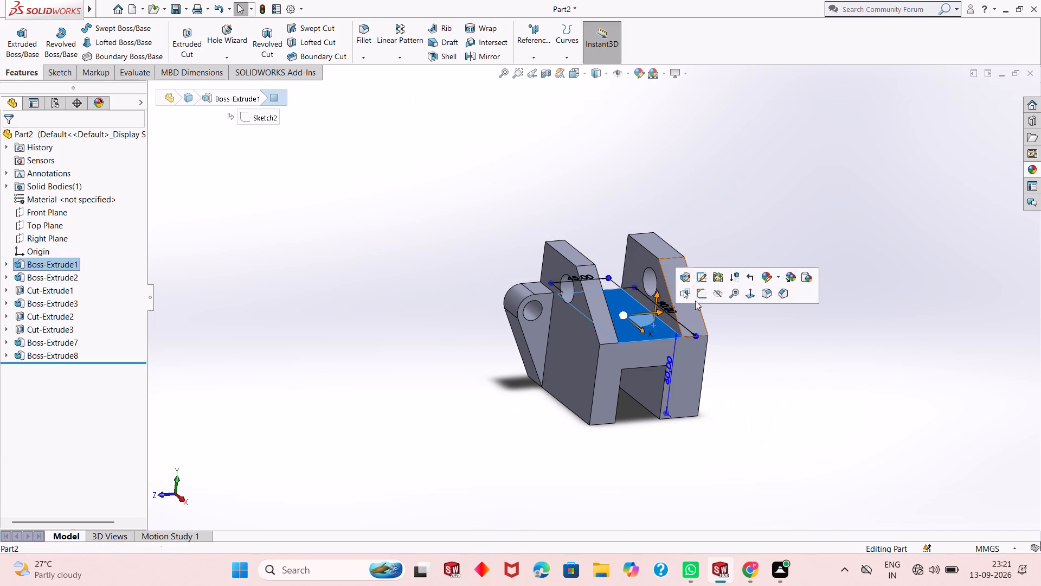
left_click(698, 294)
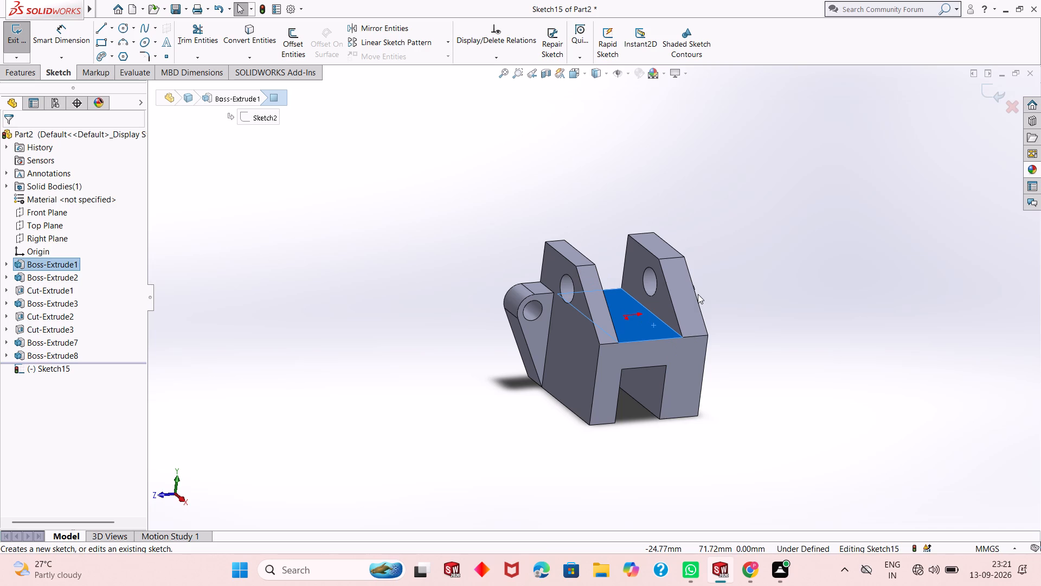
key("ctrl+8")
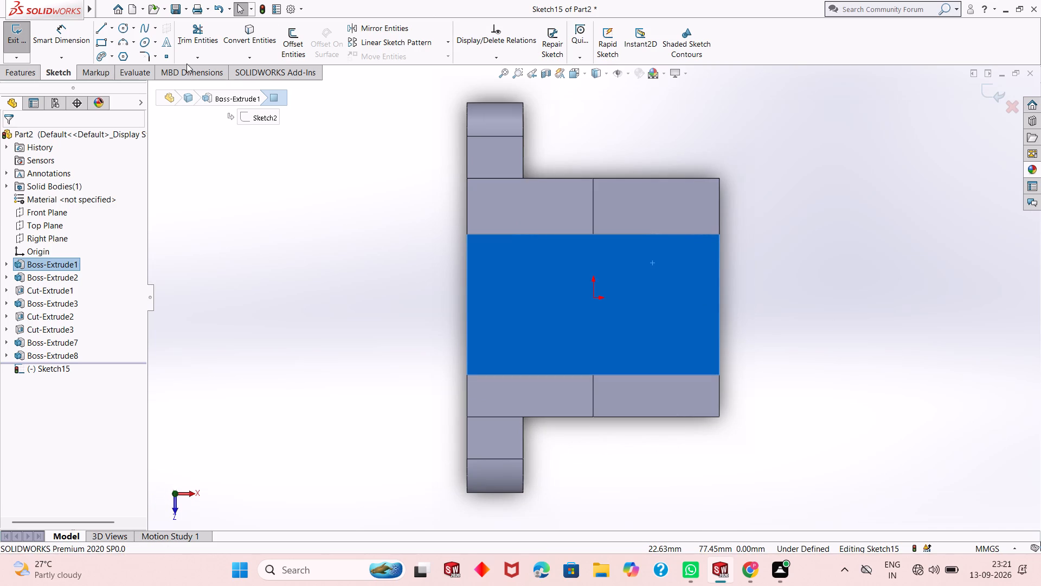
left_click(125, 30)
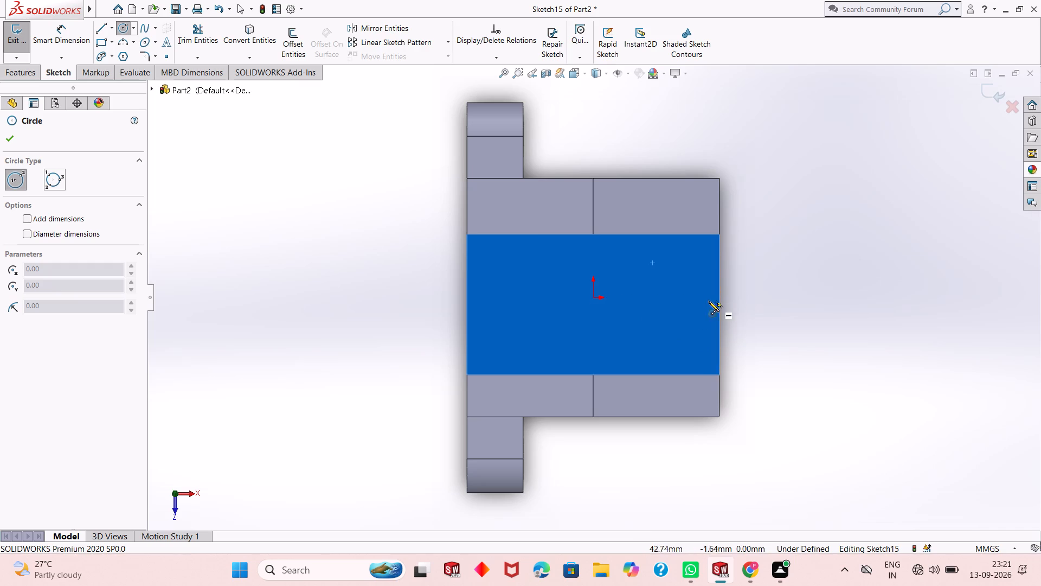
left_click(638, 305)
left_click(660, 267)
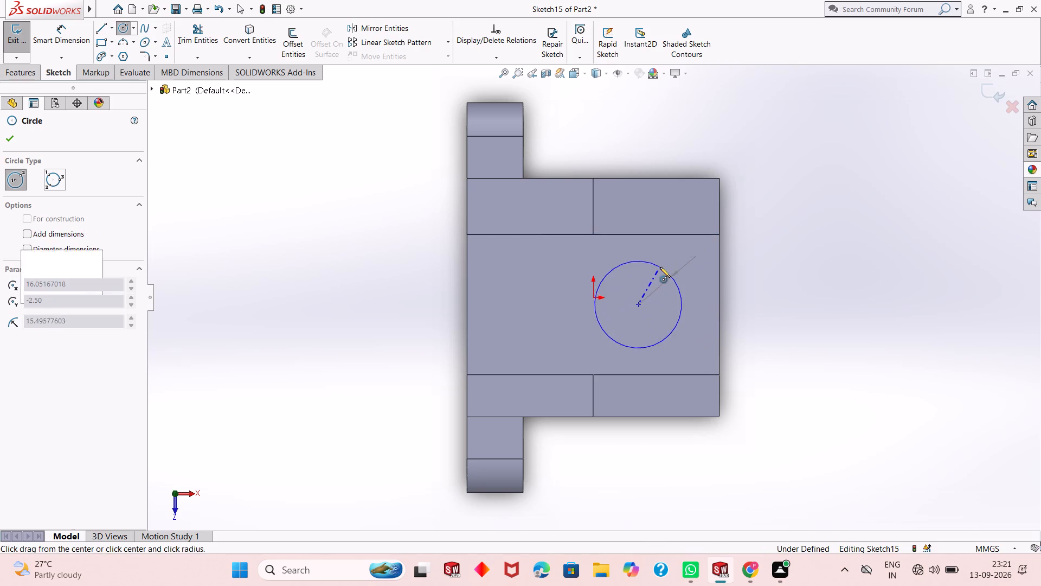
right_click(660, 267)
left_click(688, 273)
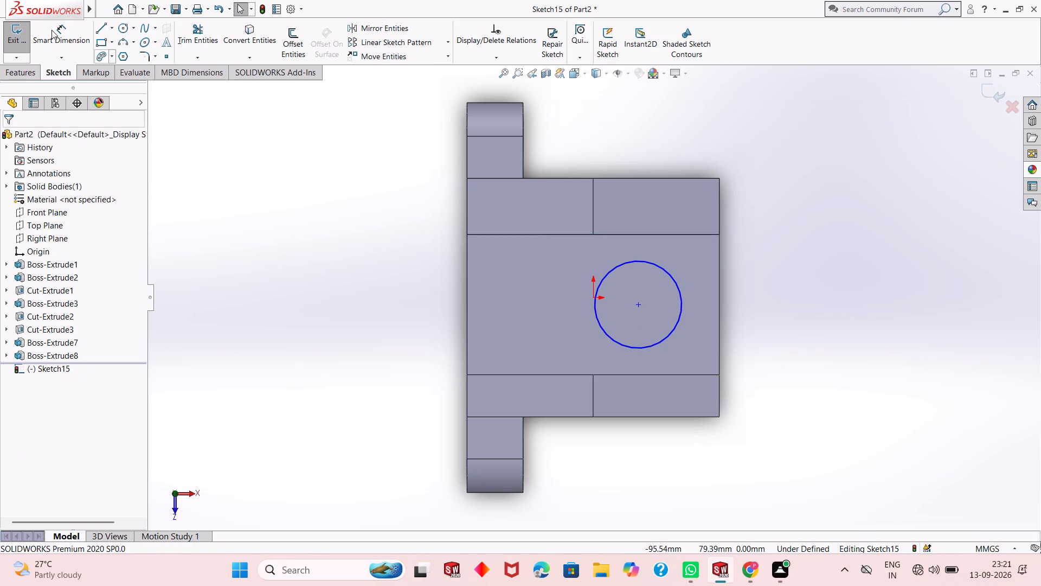
Dimension the sketched circle on the block's top face to a diameter of 25 mm.
right_click(49, 28)
left_click(49, 28)
left_click(40, 44)
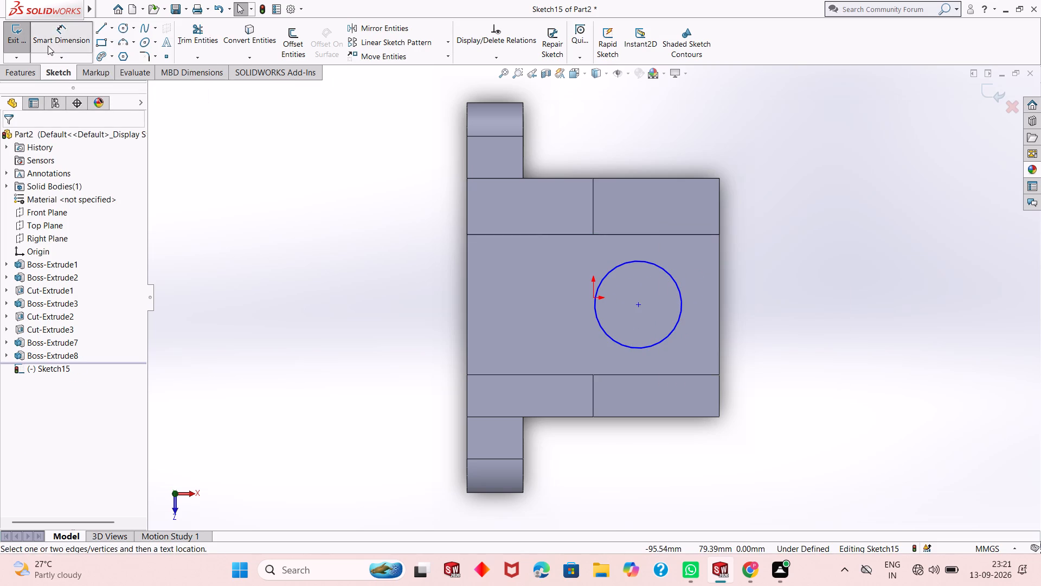
left_click_drag(662, 267, 667, 267)
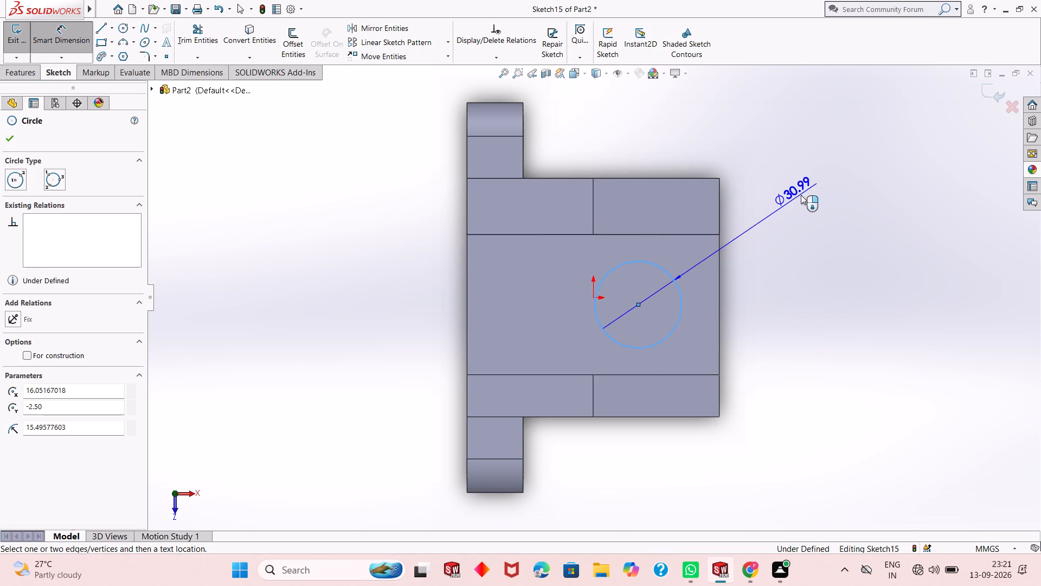
left_click(805, 193)
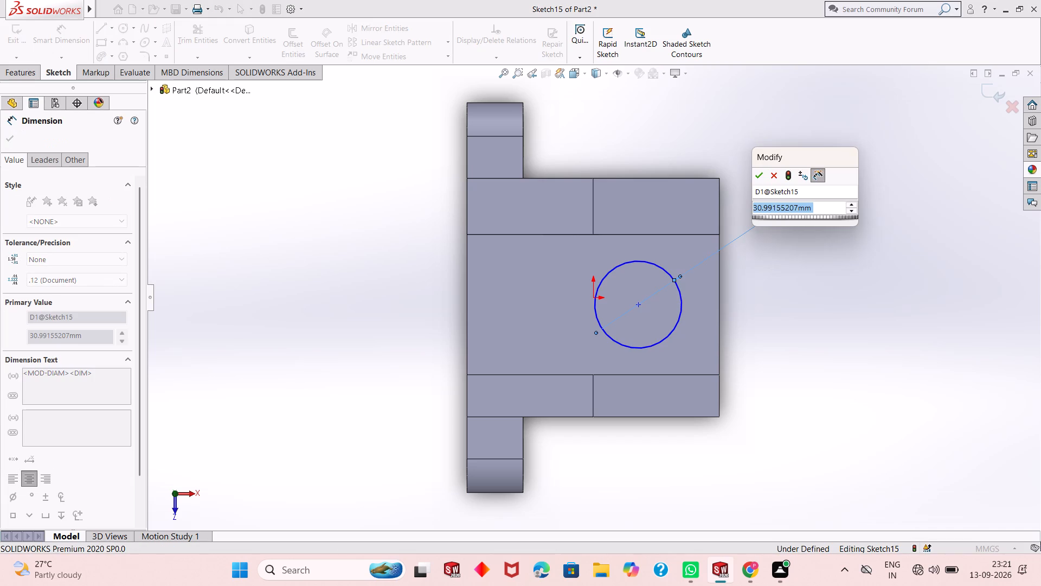
type("25")
key("Return")
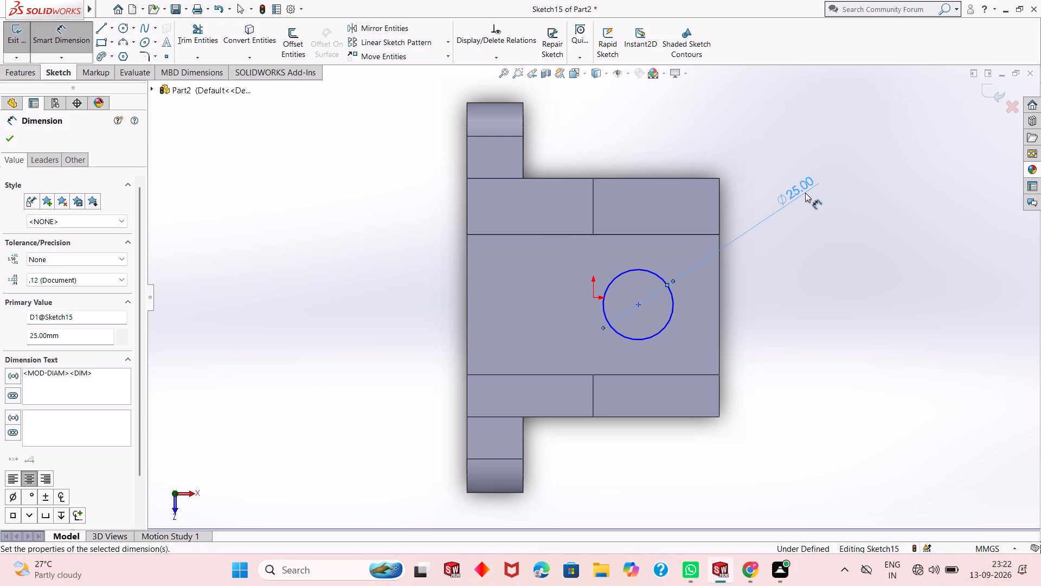
Dimension the circle's centre 15 mm from the block's top edge at the low end of the sloped plates.
left_click(640, 305)
left_click(718, 331)
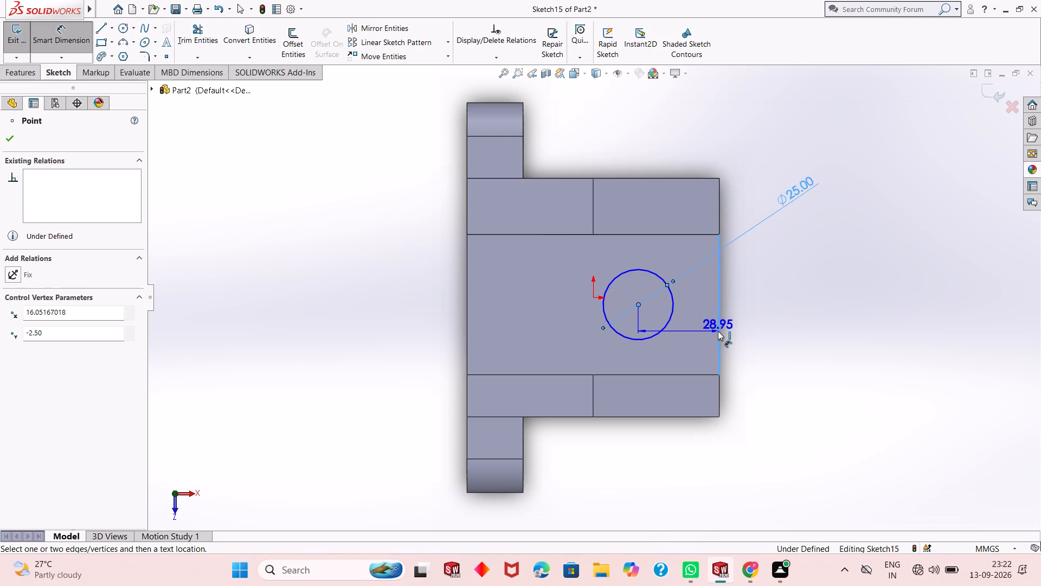
left_click(747, 470)
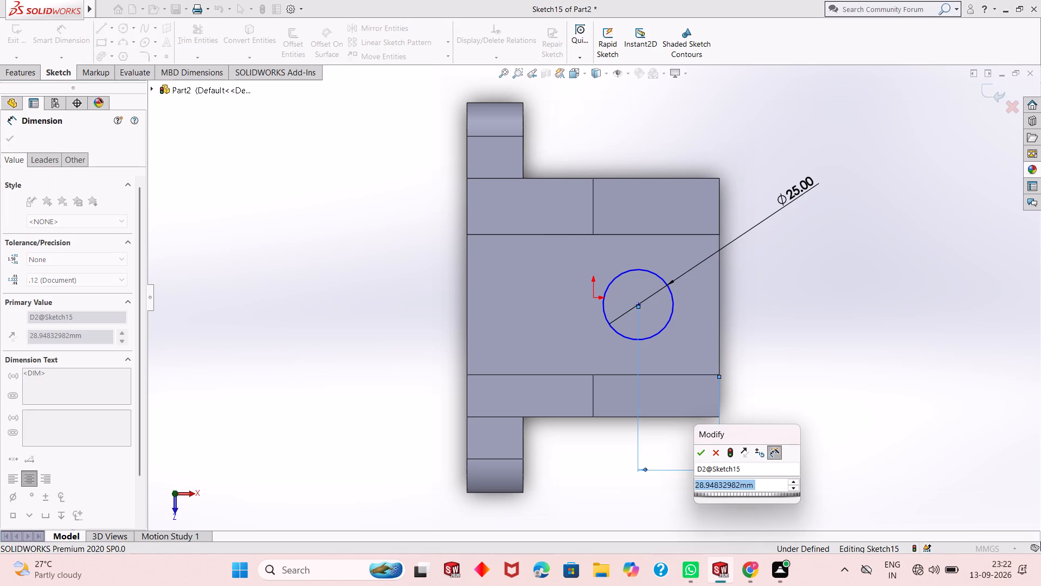
key("5")
key("Return")
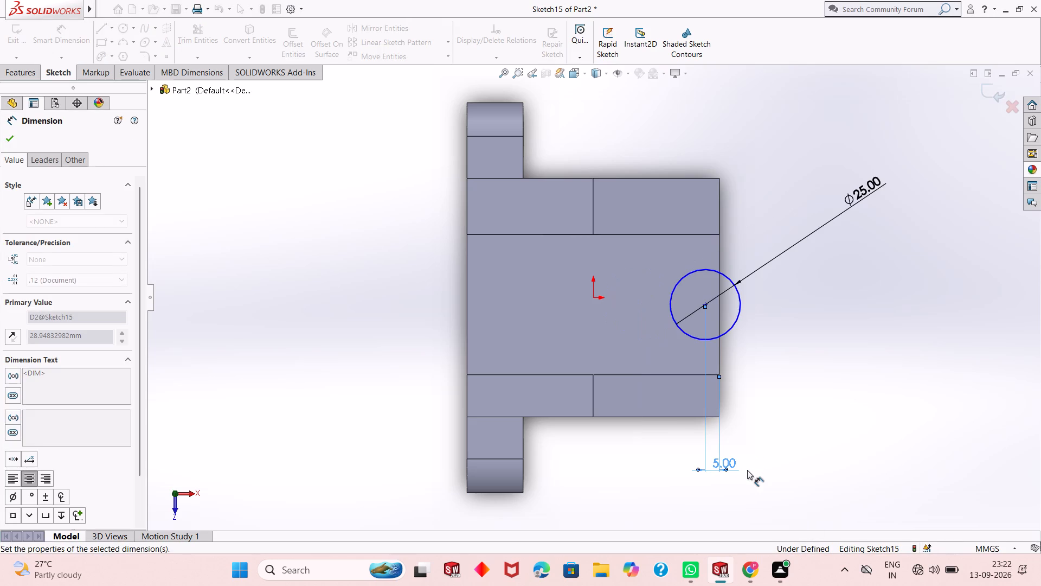
double_click(747, 470)
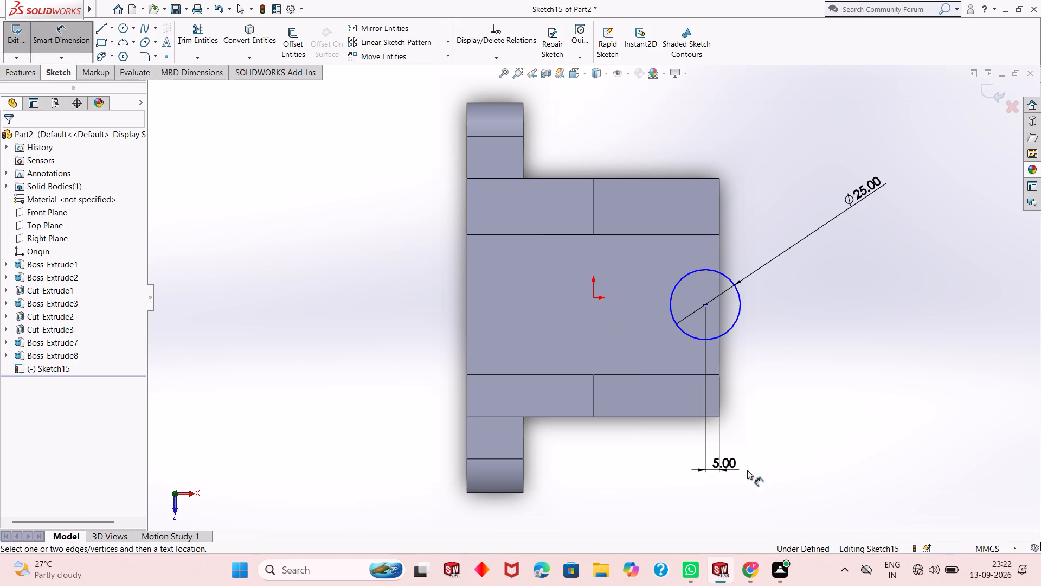
left_click(729, 470)
left_click(728, 470)
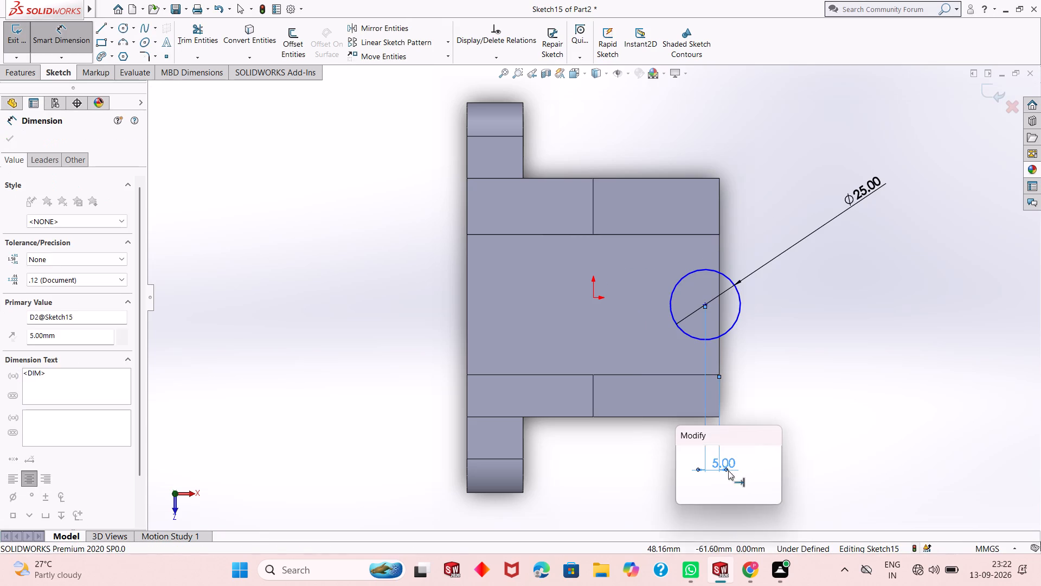
type("15")
key("Return")
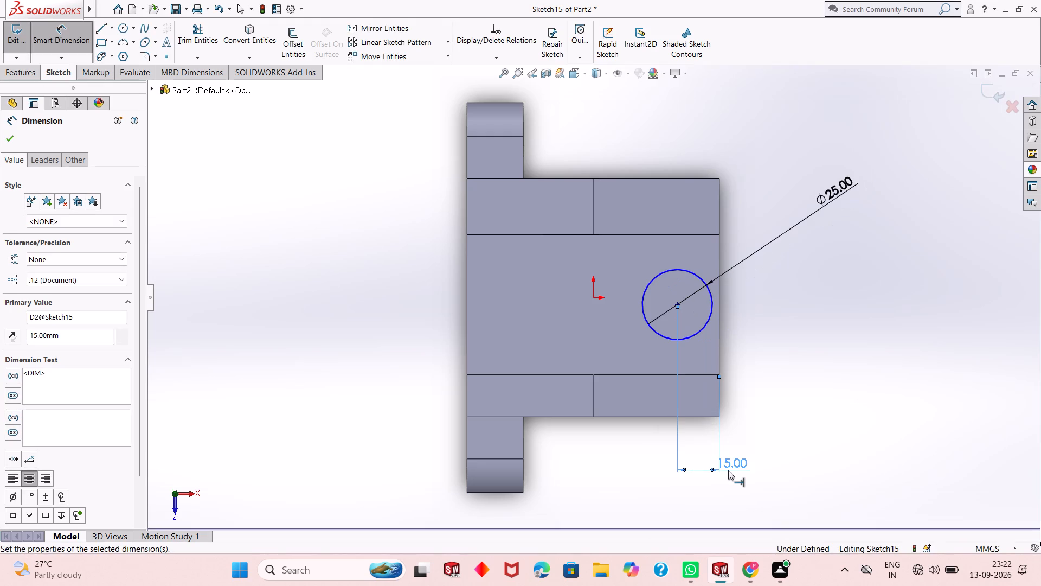
middle_click_drag(619, 446, 601, 364)
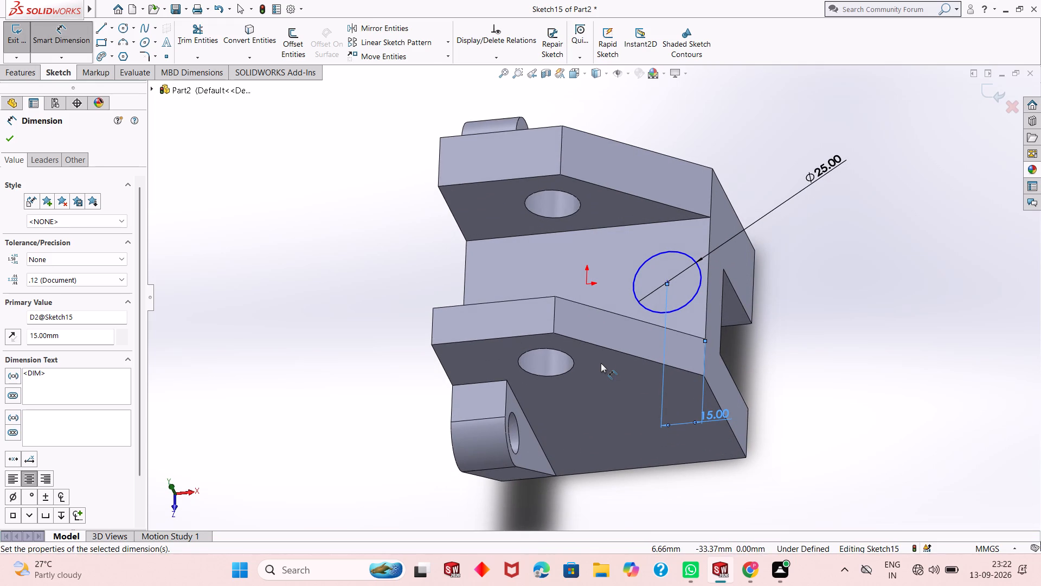
middle_click_drag(604, 355, 609, 384)
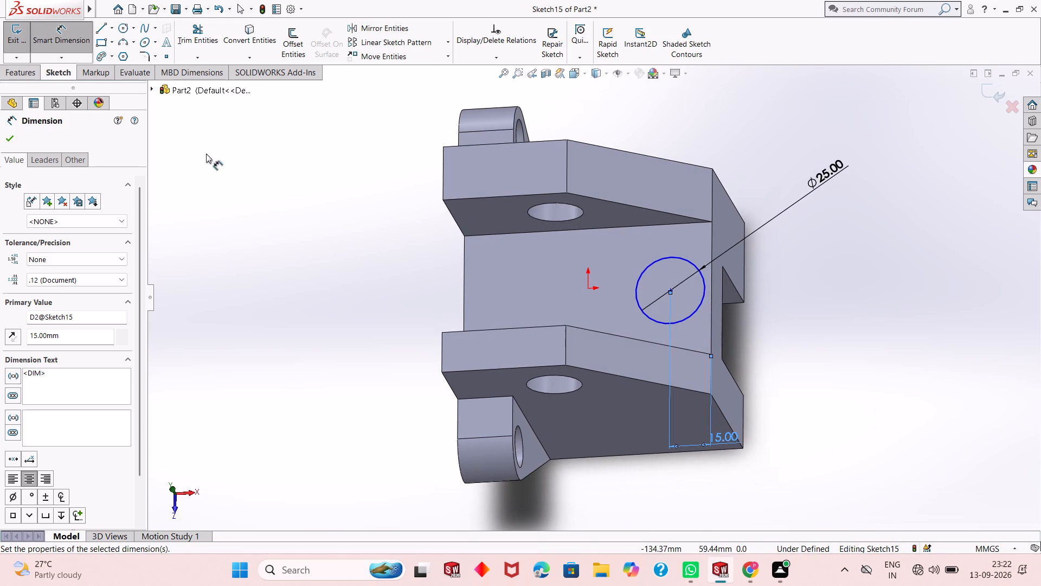
left_click(9, 141)
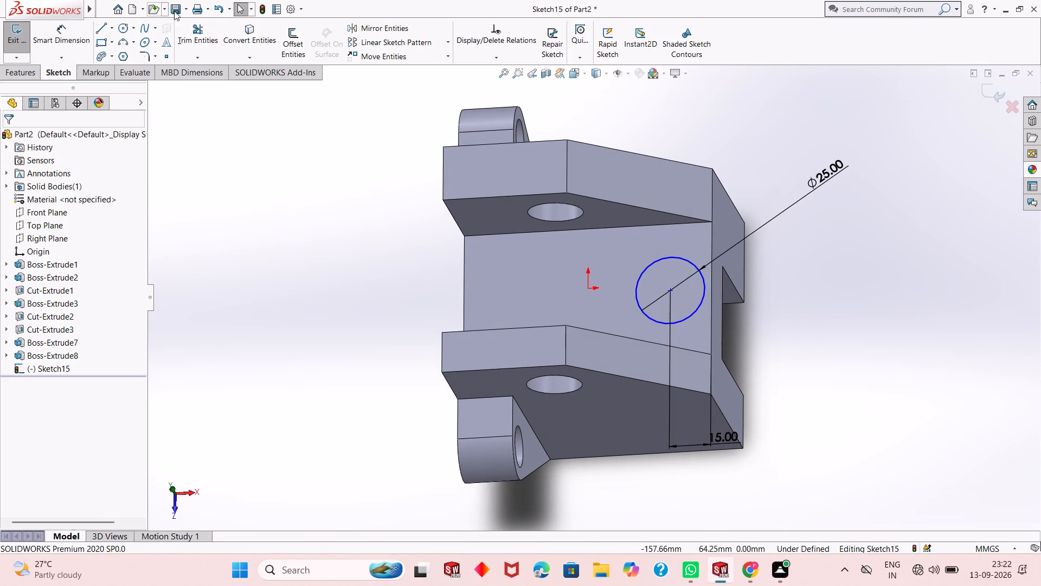
Cut-extrude the 25 mm circle 20 mm blind down into the block.
left_click(21, 78)
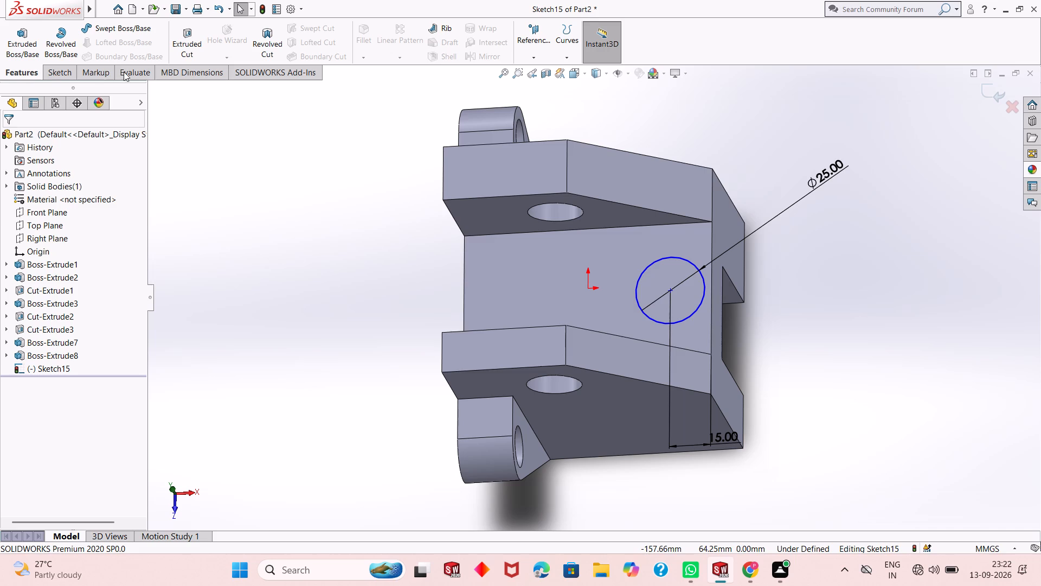
left_click(197, 44)
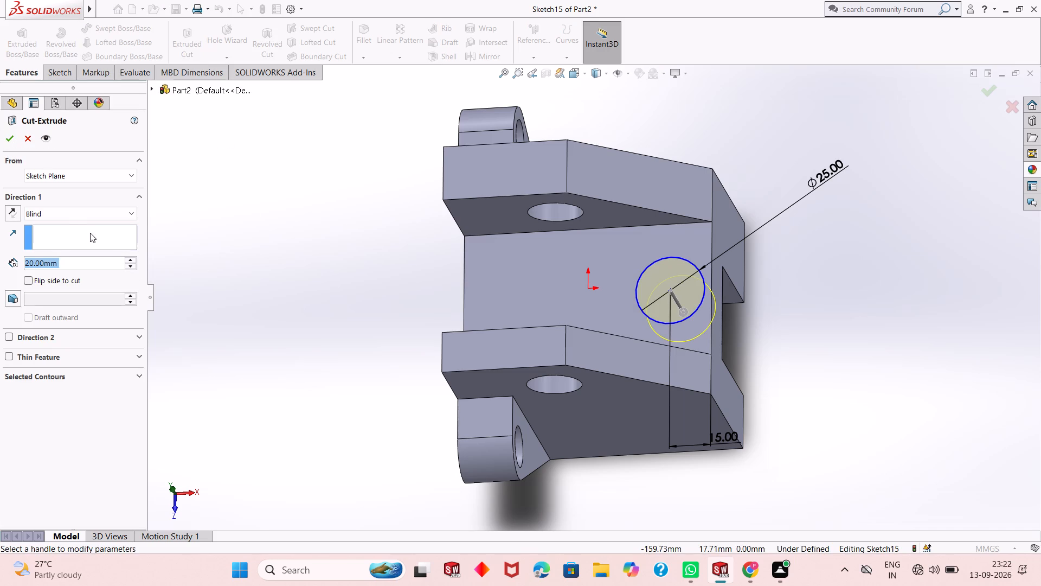
left_click(7, 141)
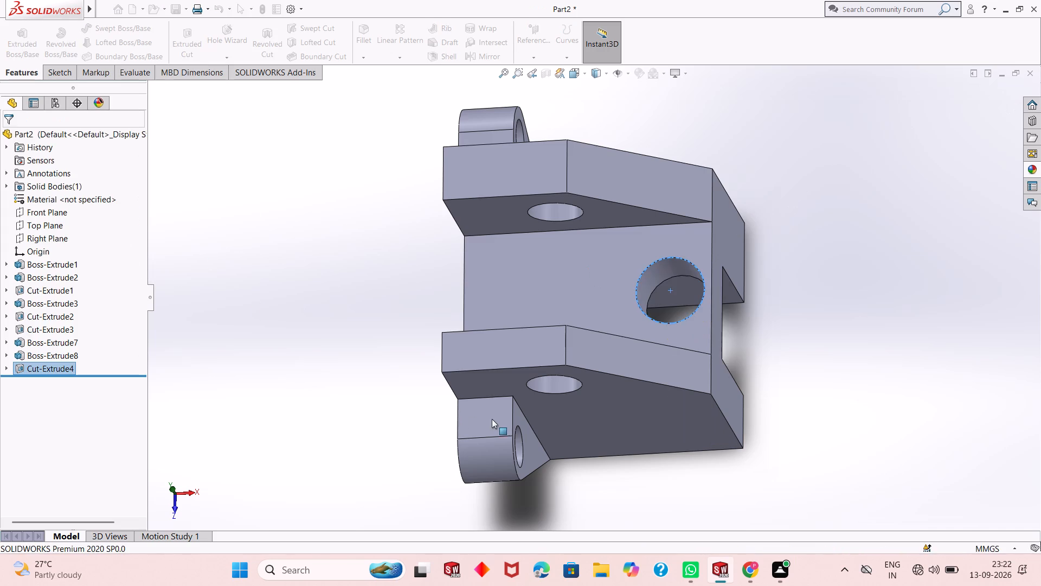
Fillet the edge between the flat top and the slope on both holed plates with an 18 mm radius.
middle_click_drag(492, 419, 470, 384)
left_click(343, 360)
middle_click_drag(425, 358, 366, 290)
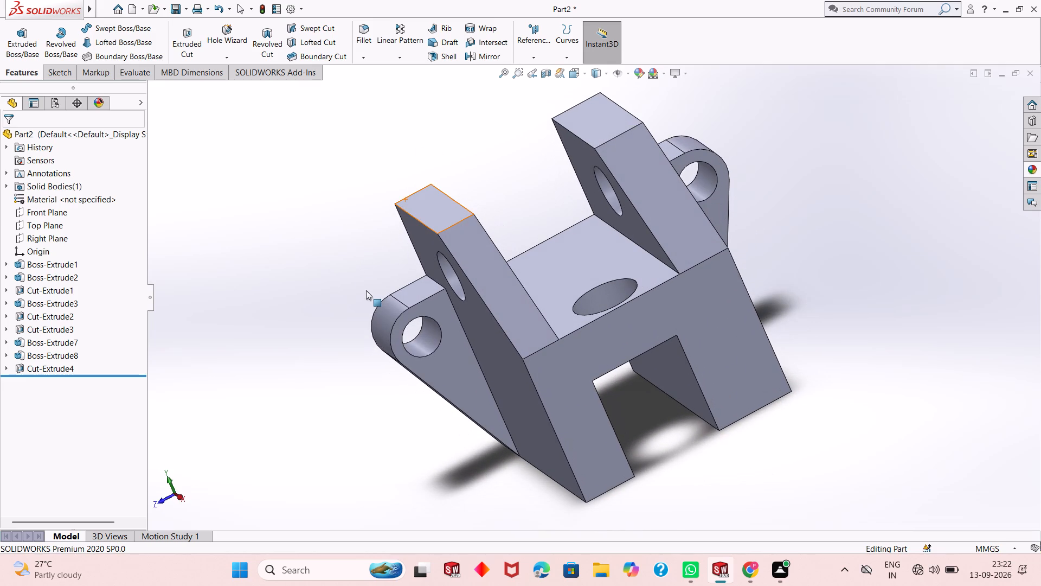
scroll(502, 220, "down", 1)
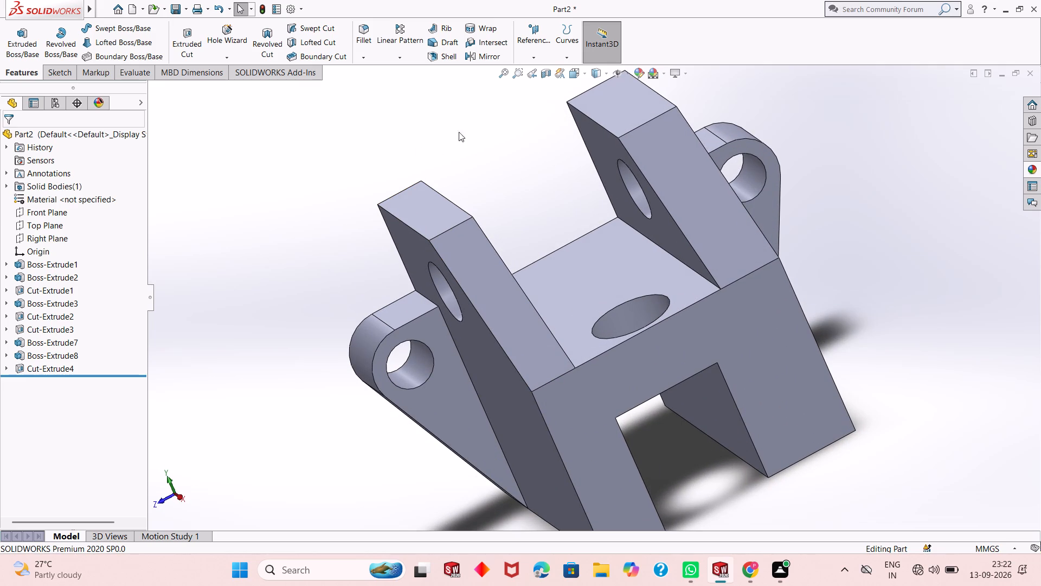
left_click(367, 42)
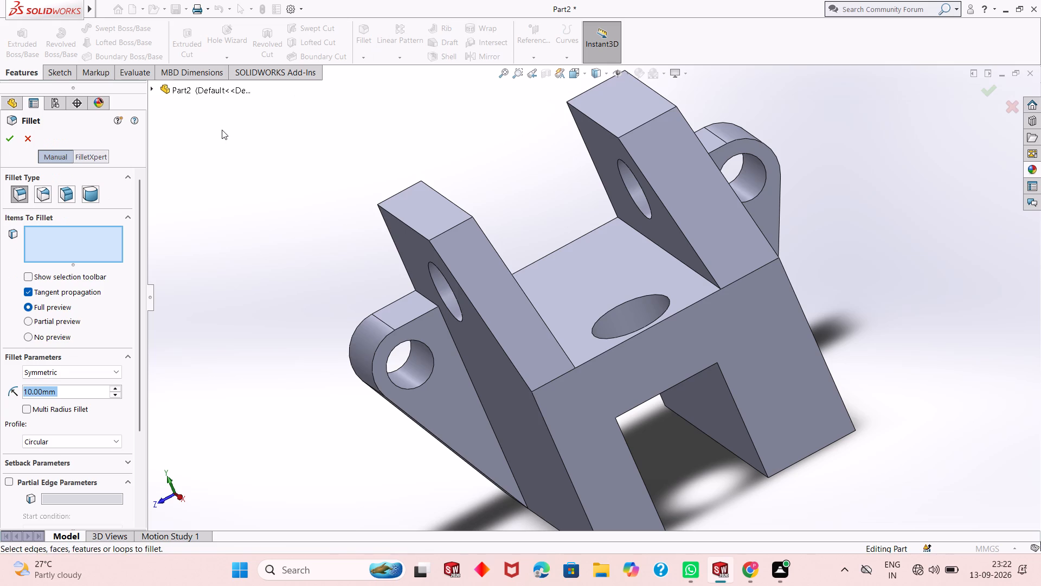
type("18")
key("Return")
left_click(445, 231)
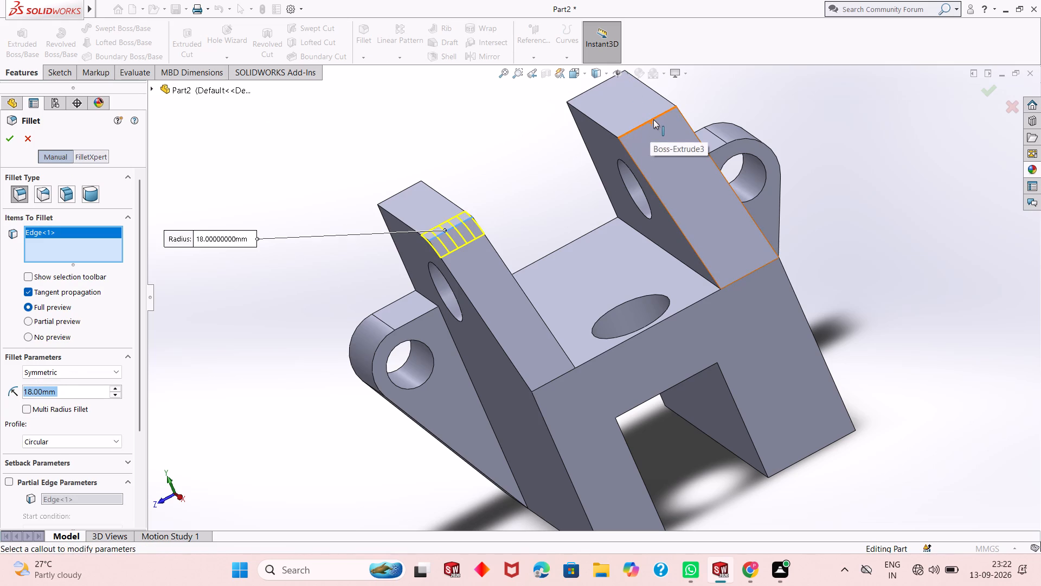
left_click(653, 119)
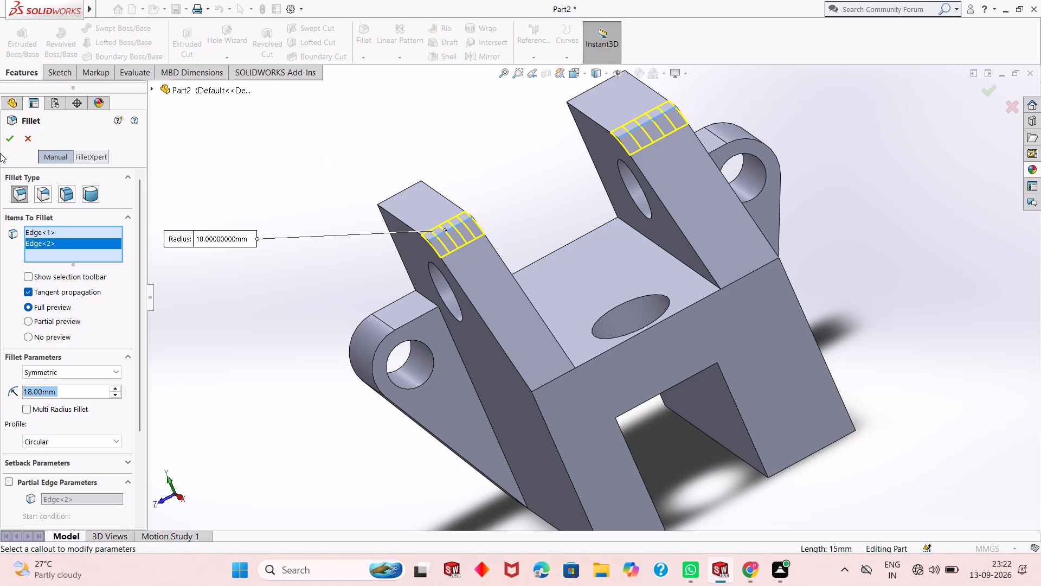
left_click(11, 144)
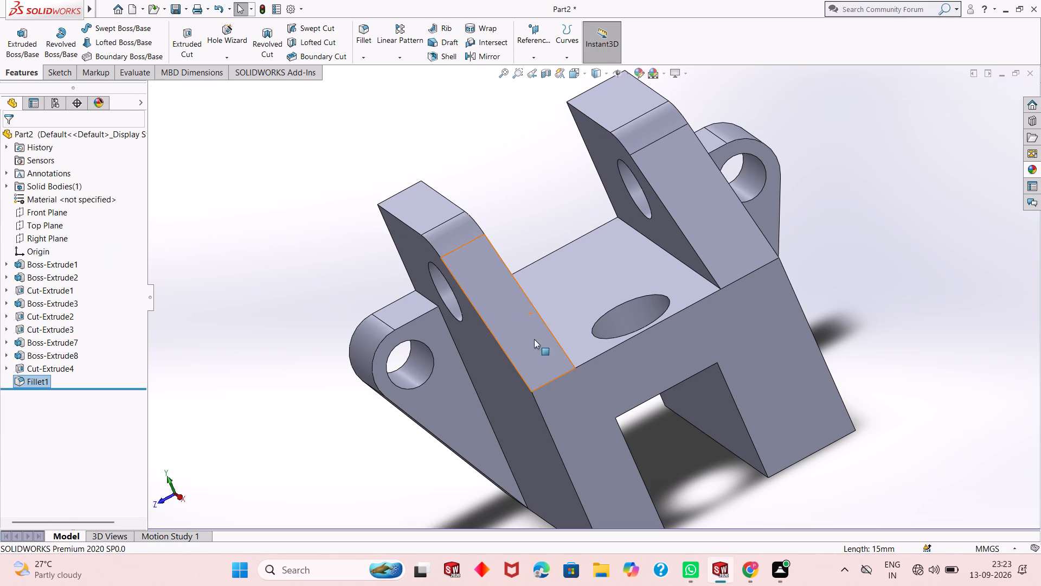
Examine the part from several sides to check the plate fillets, lugs and slot.
scroll(497, 371, "up", 1)
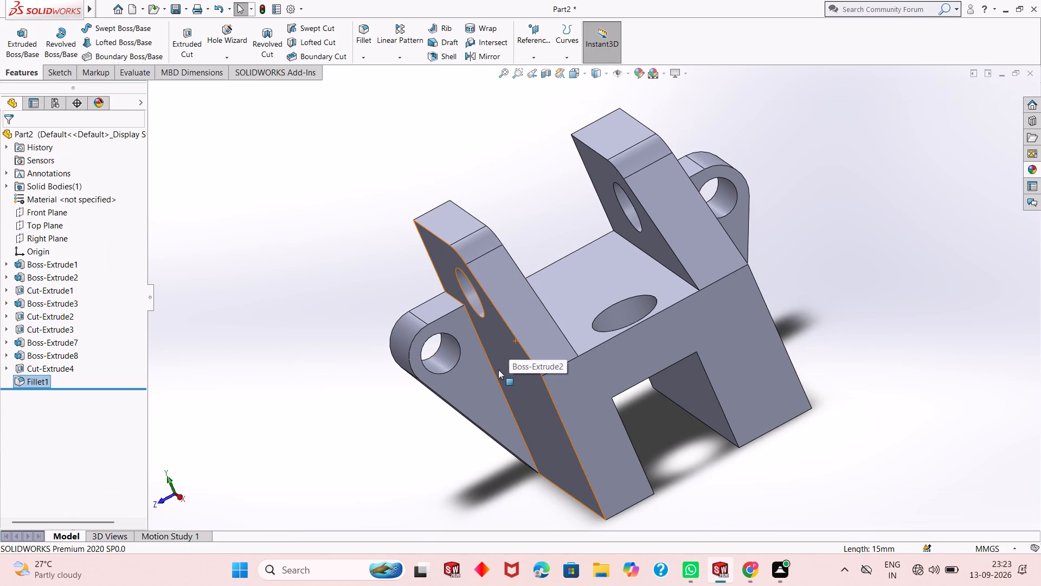
middle_click_drag(506, 352, 445, 314)
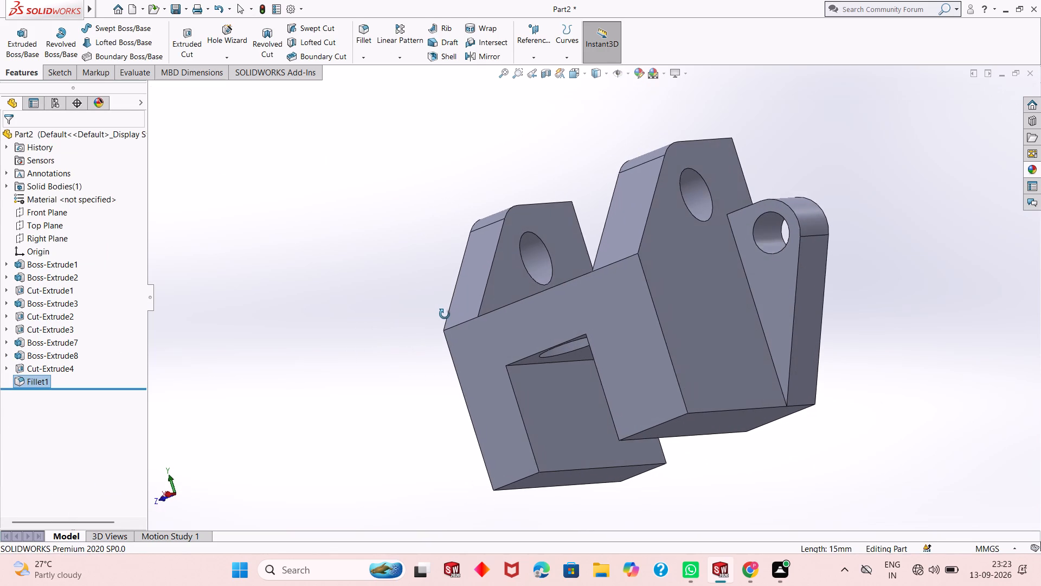
middle_click_drag(445, 314, 465, 304)
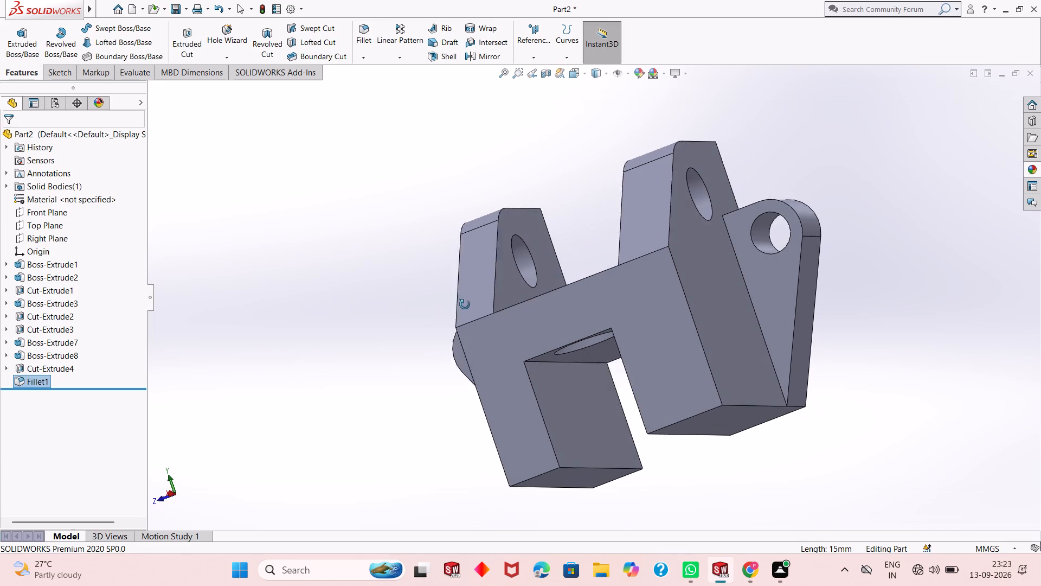
middle_click_drag(465, 304, 470, 302)
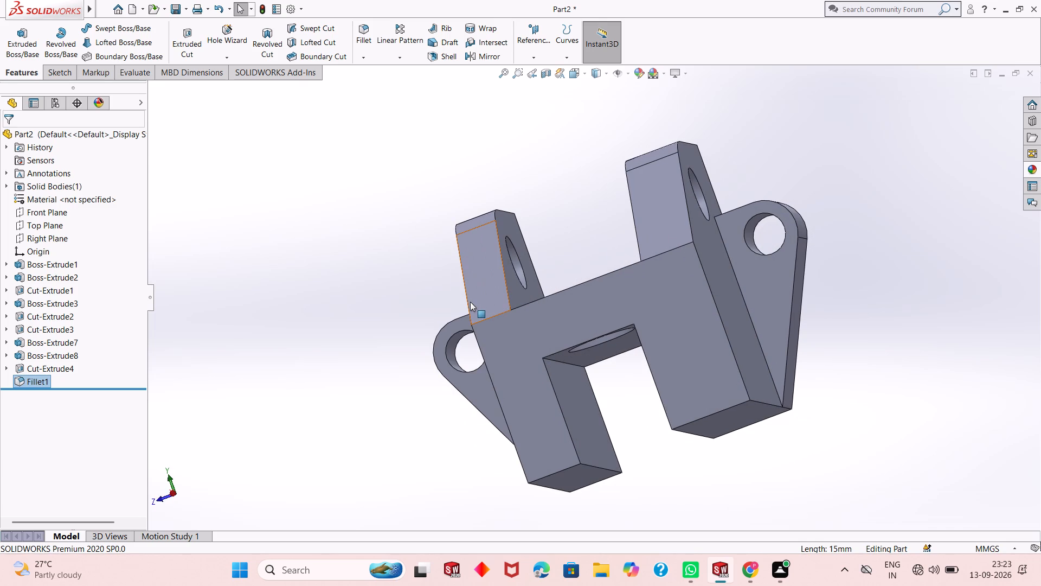
middle_click_drag(557, 331, 683, 323)
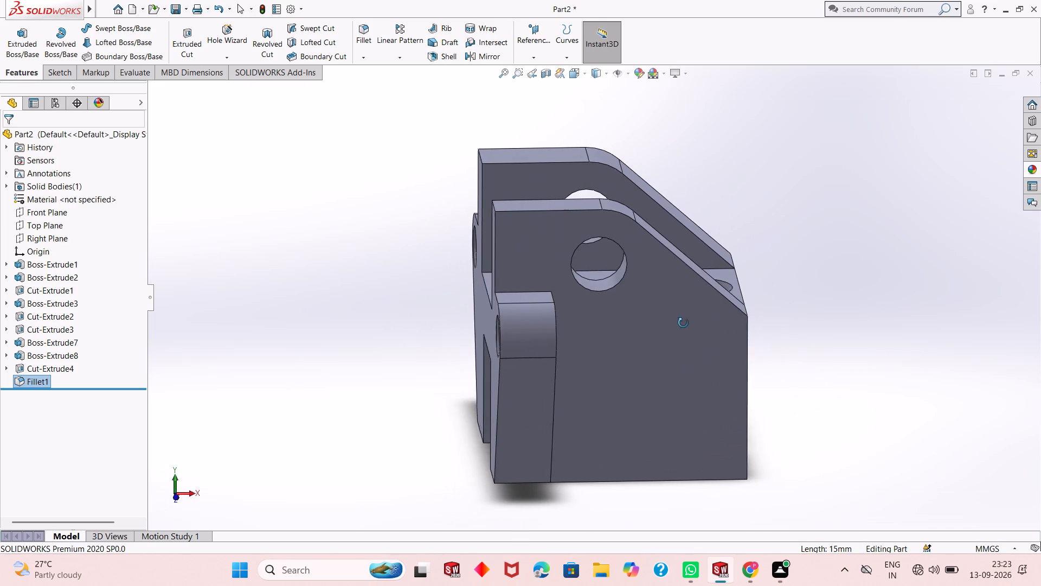
middle_click_drag(683, 323, 593, 315)
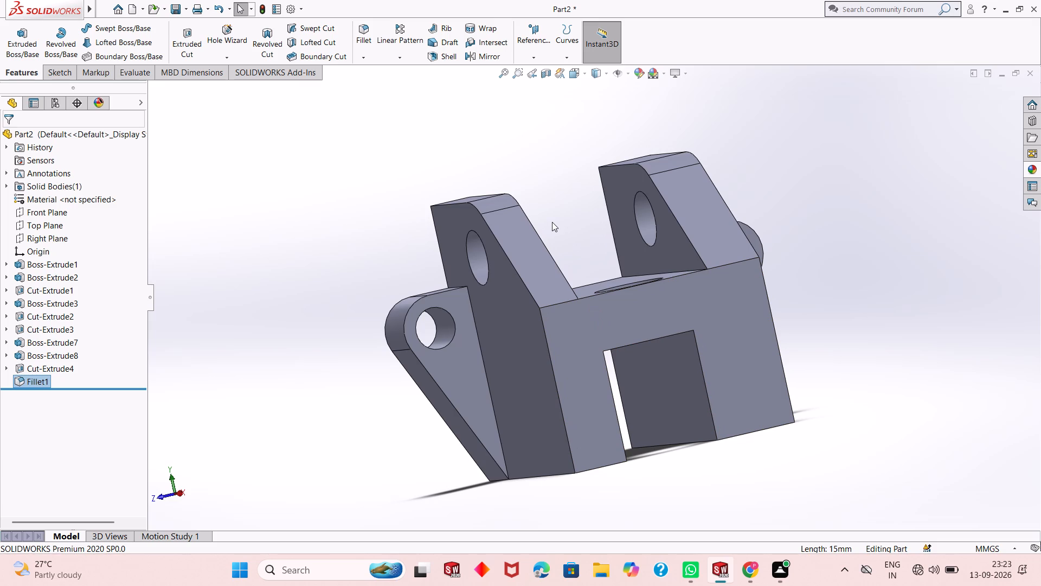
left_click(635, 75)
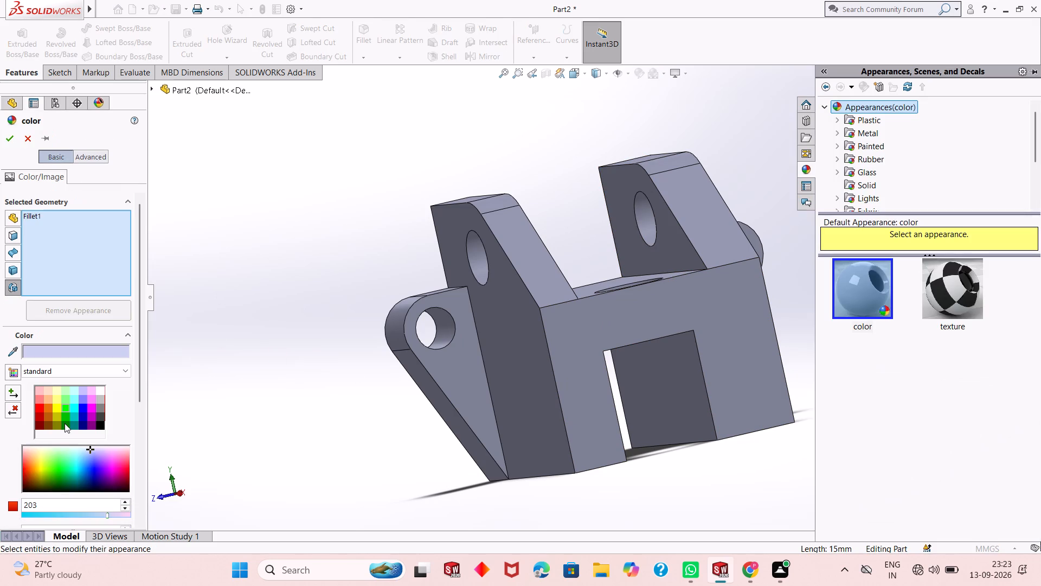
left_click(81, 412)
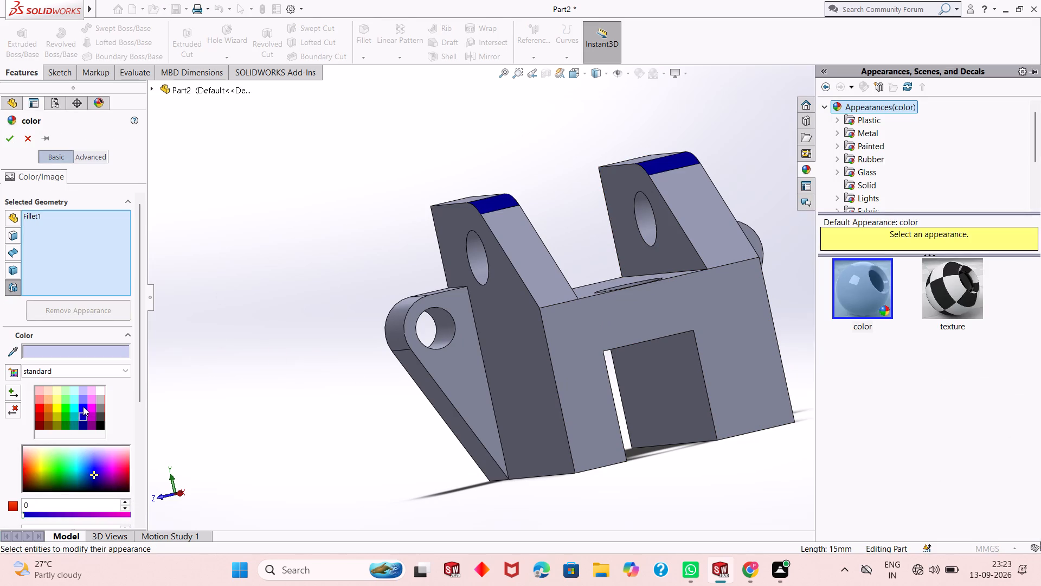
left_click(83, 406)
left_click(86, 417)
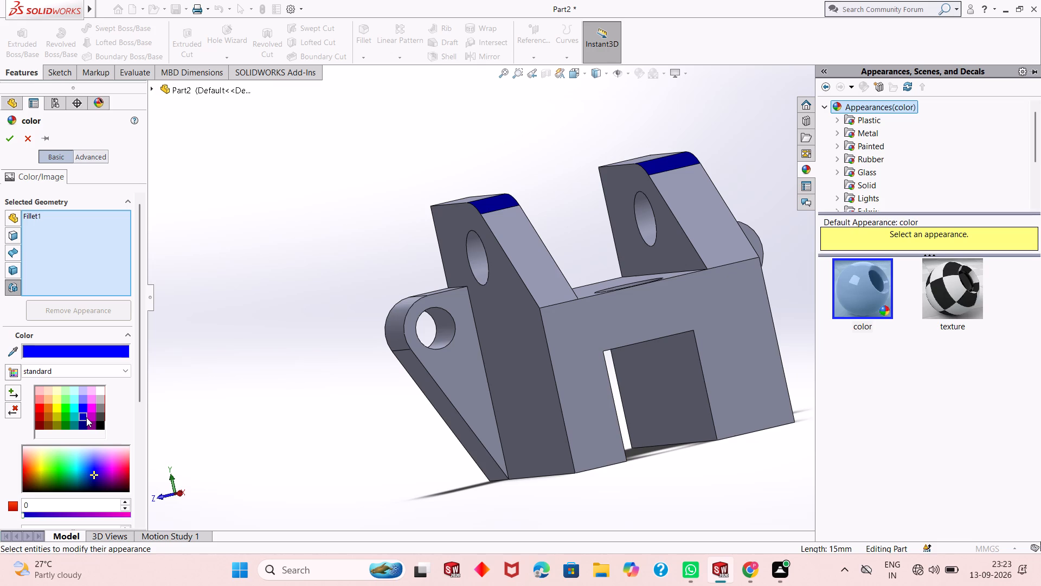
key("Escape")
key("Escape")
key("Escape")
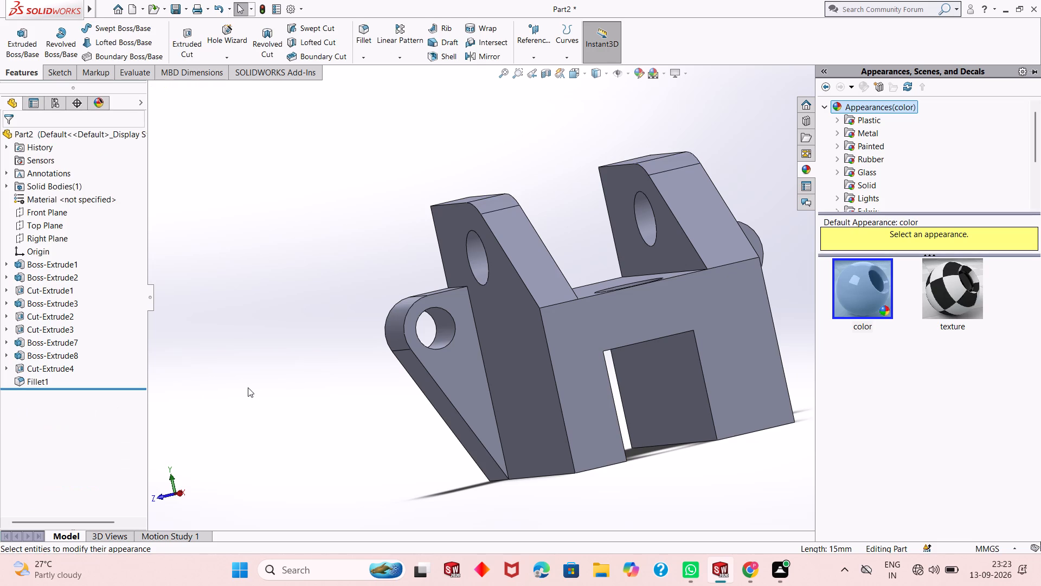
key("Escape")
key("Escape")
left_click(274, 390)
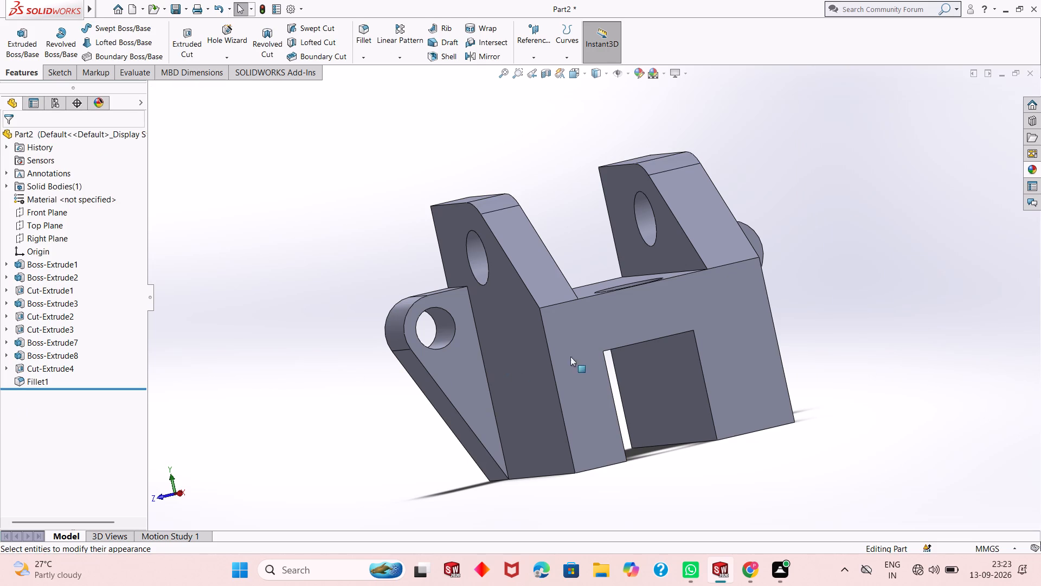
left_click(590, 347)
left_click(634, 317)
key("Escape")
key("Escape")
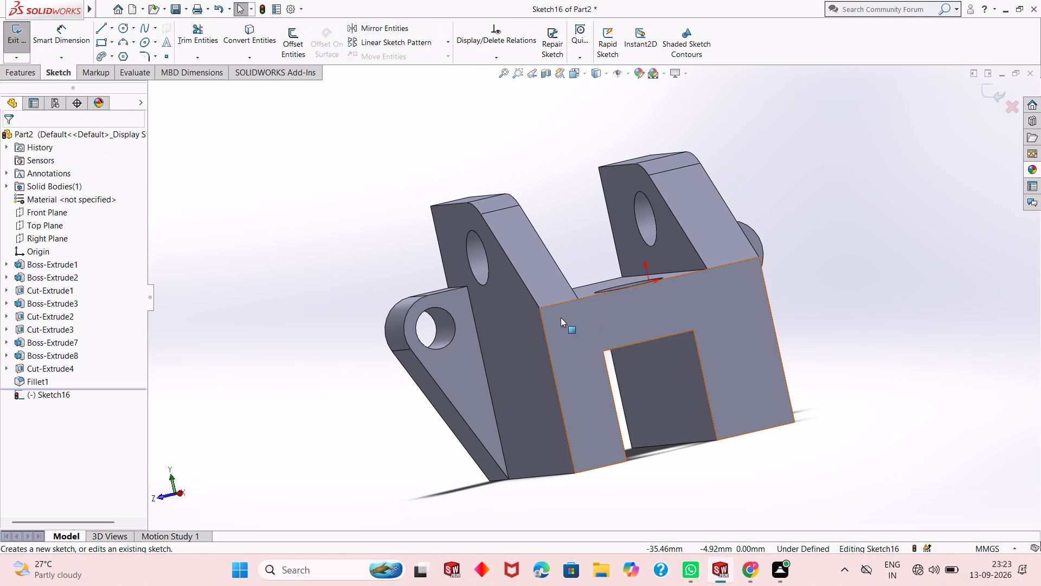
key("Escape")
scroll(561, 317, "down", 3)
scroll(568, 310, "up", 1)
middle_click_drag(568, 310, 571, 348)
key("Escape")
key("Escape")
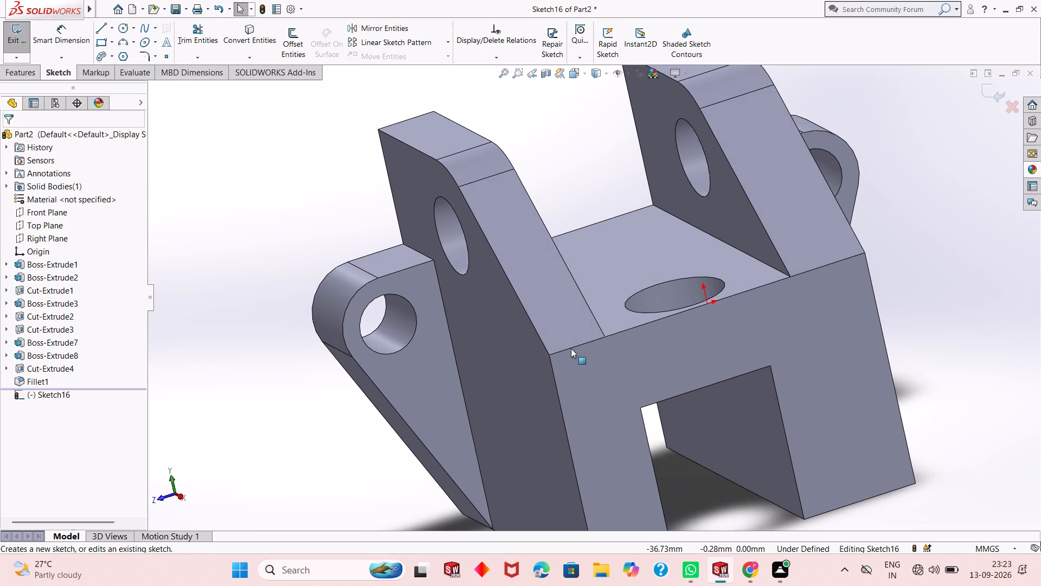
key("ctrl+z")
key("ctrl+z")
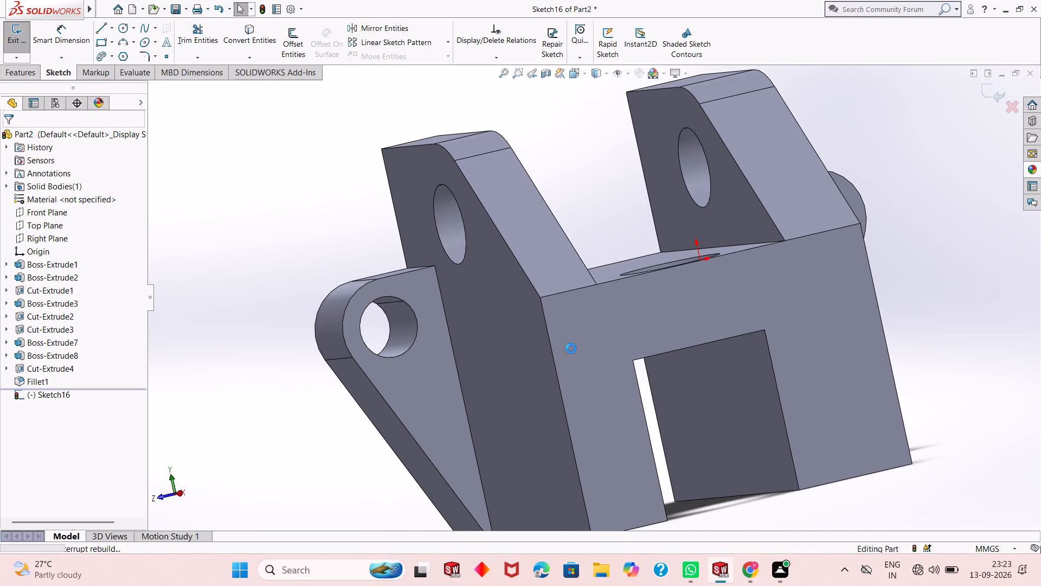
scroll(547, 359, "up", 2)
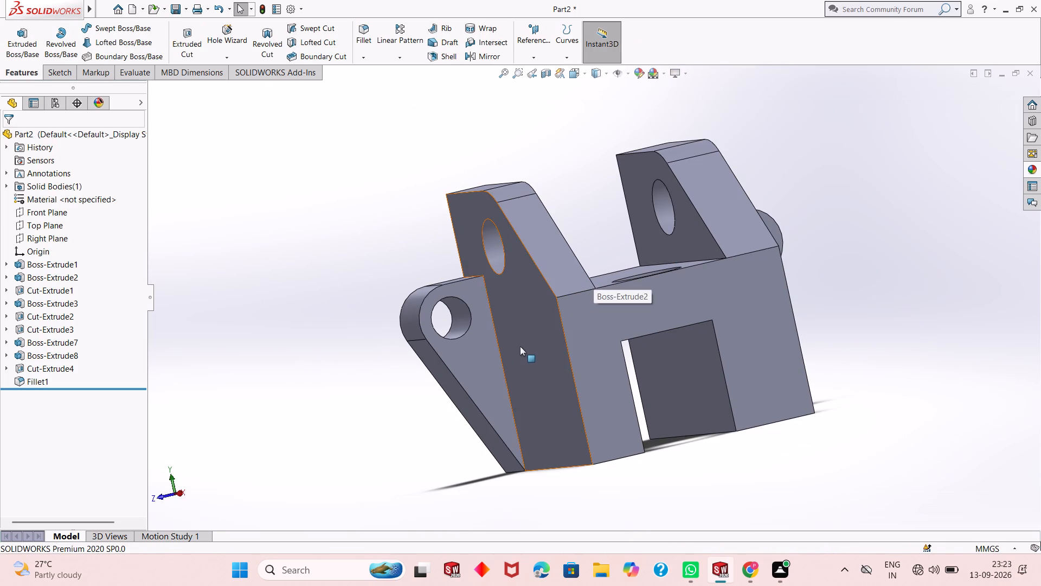
Colour the whole part pure blue using the standard colour swatches.
left_click(639, 75)
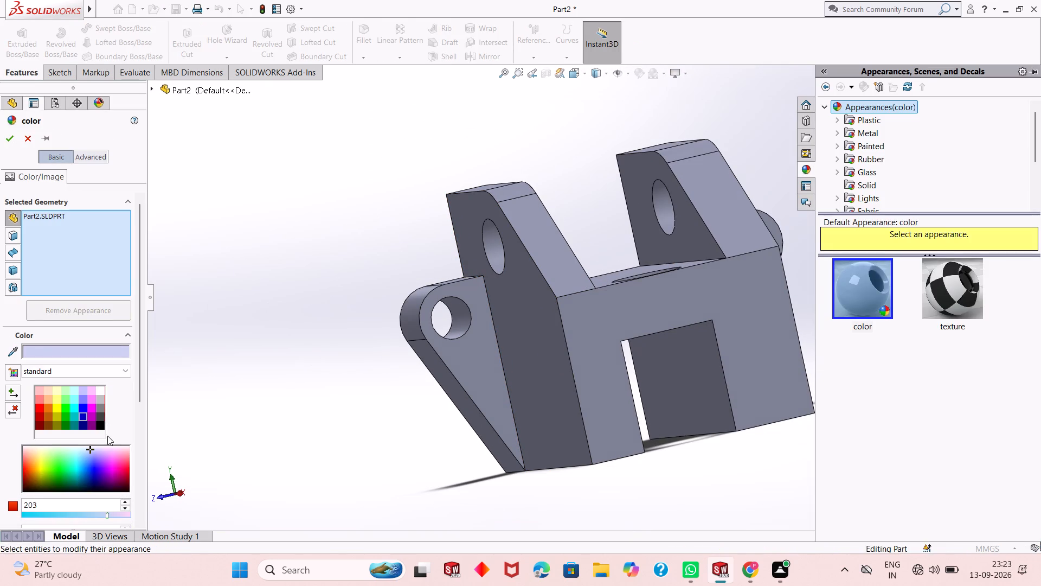
left_click_drag(95, 469, 95, 475)
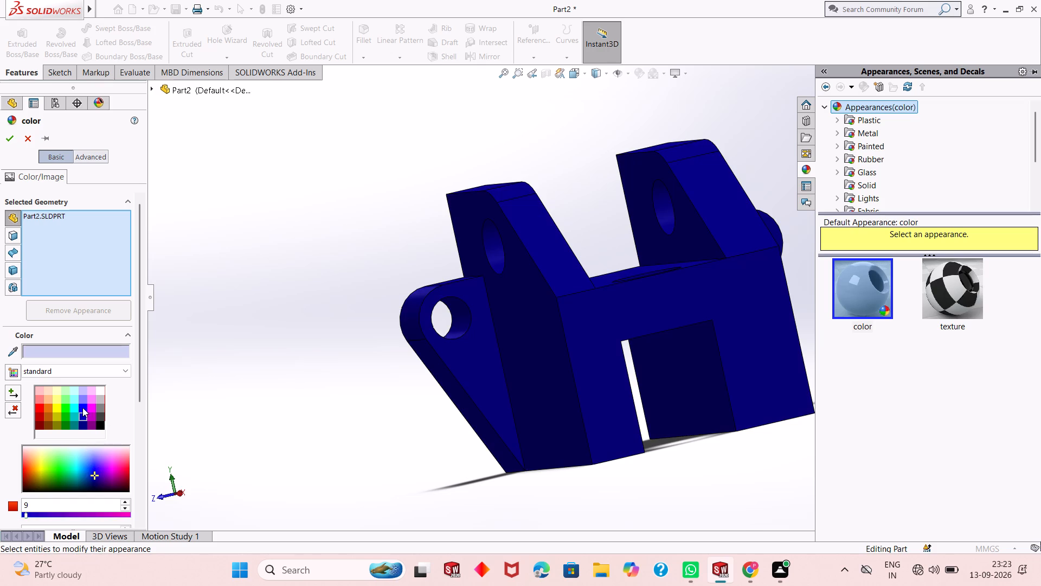
left_click(83, 407)
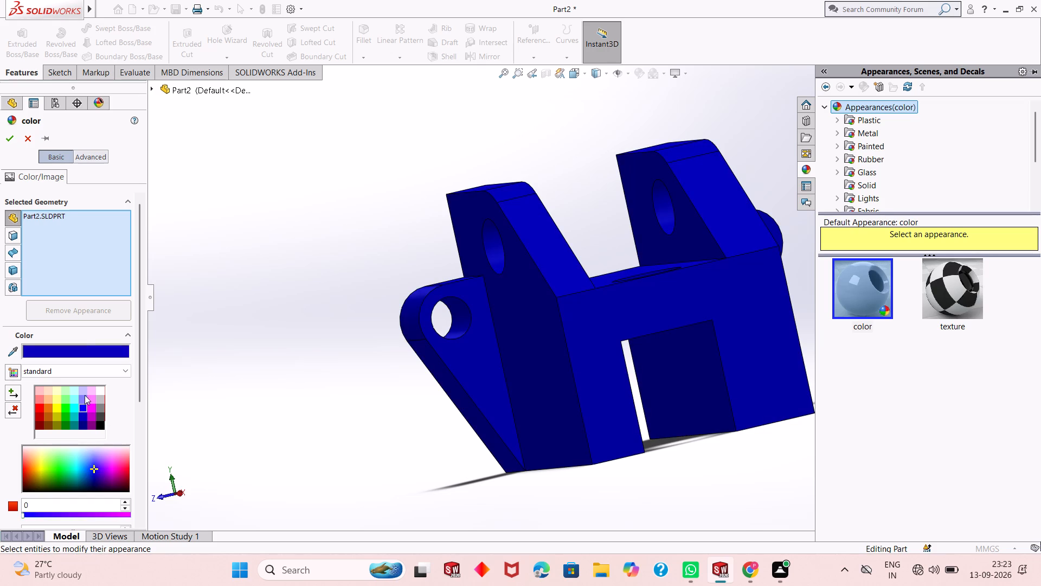
left_click(3, 135)
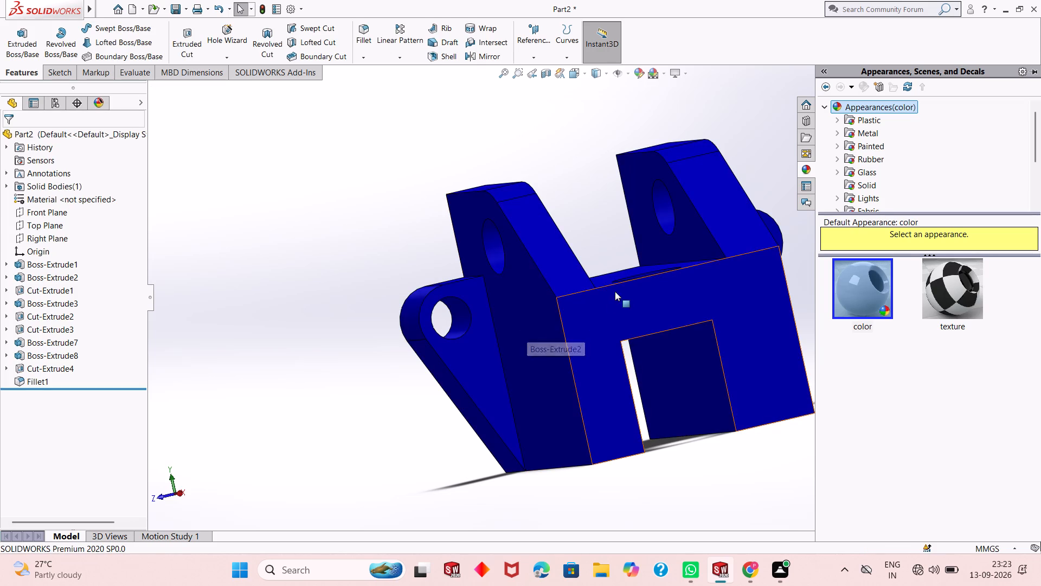
Apply the polished aluminum metal appearance to only the inner hole face of the nearer lug.
middle_click_drag(609, 284, 611, 302)
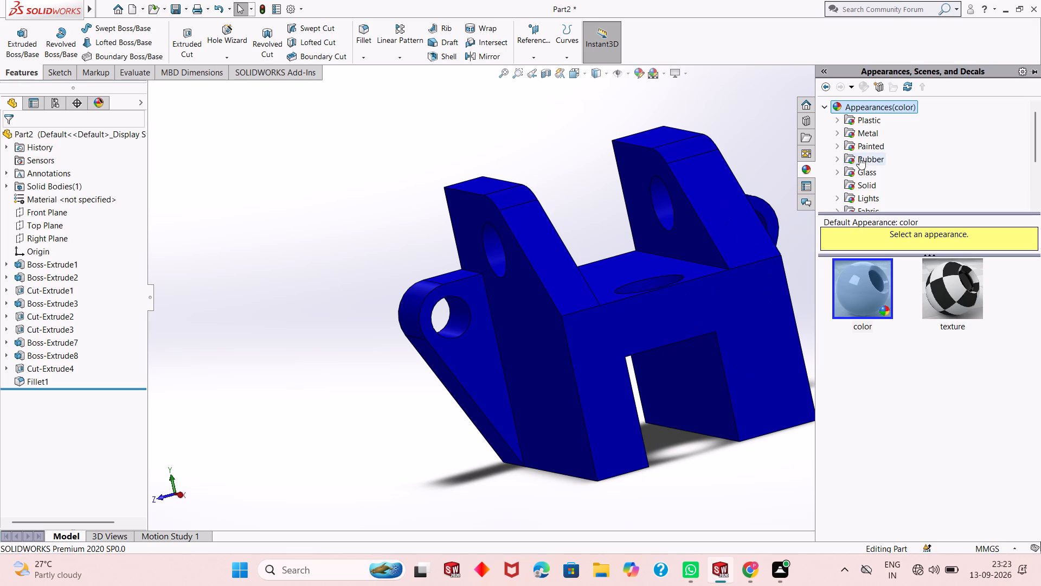
left_click(867, 150)
left_click(860, 151)
left_click(864, 130)
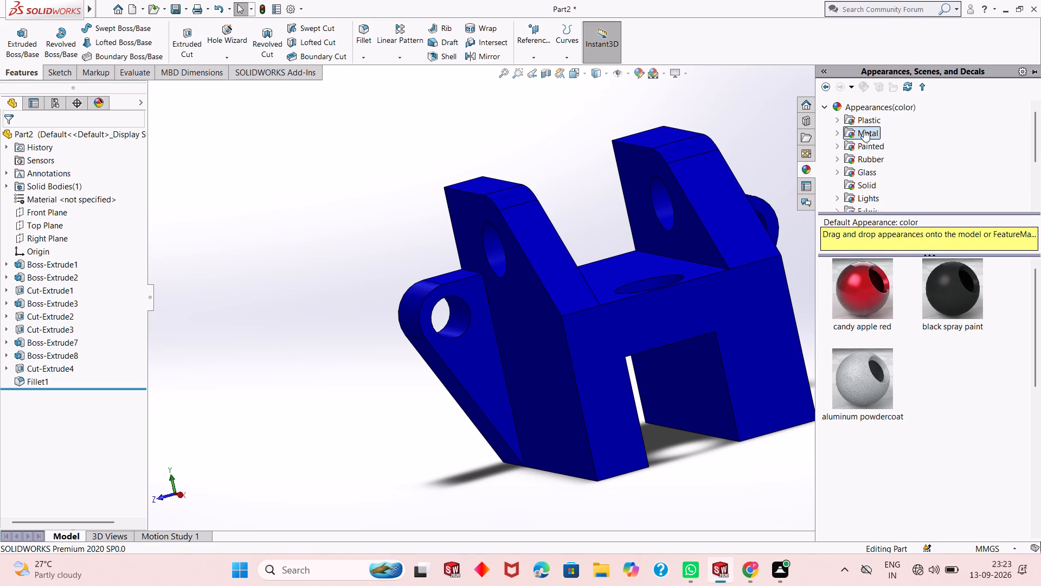
left_click_drag(866, 391, 457, 320)
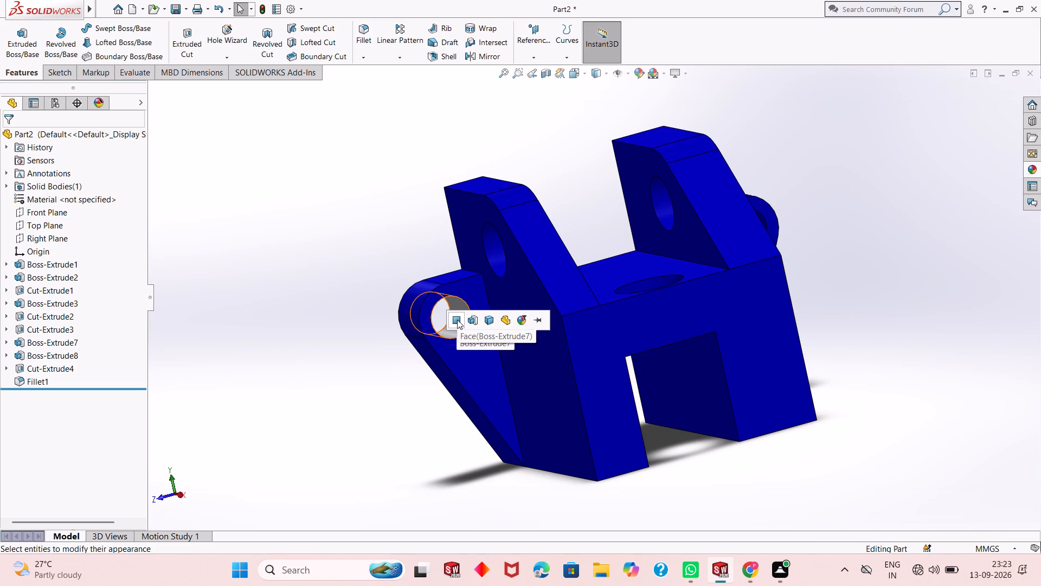
left_click(457, 320)
Apply polished aluminum to only the inner hole faces of both sloped plates.
middle_click_drag(485, 312, 512, 303)
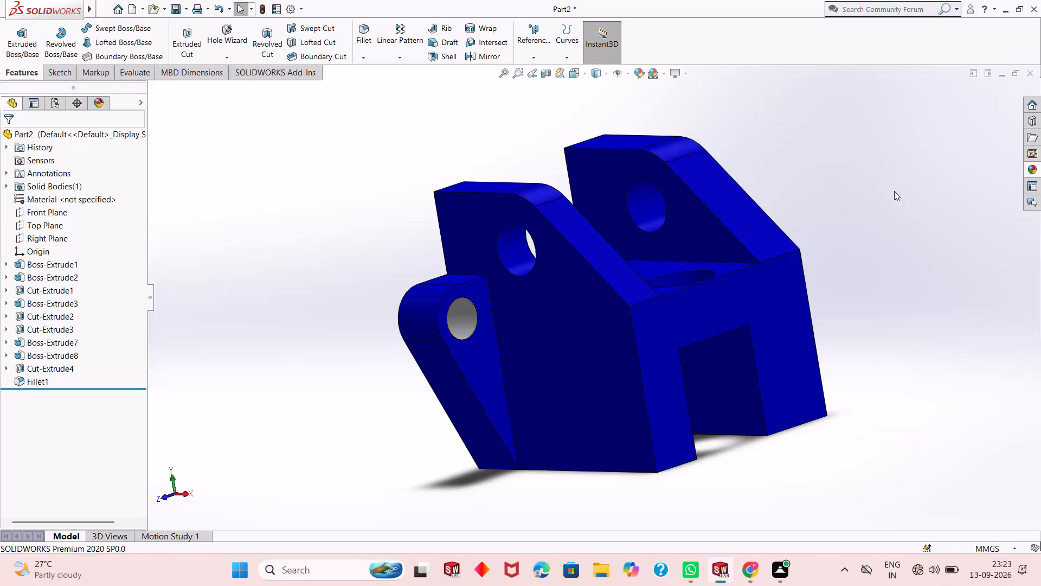
left_click(1036, 171)
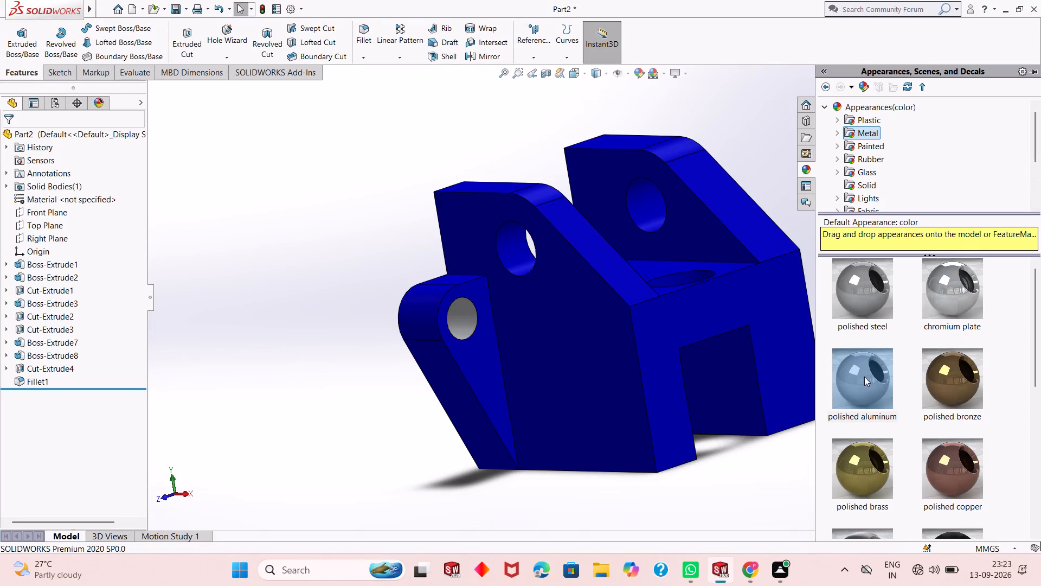
left_click_drag(864, 386, 513, 254)
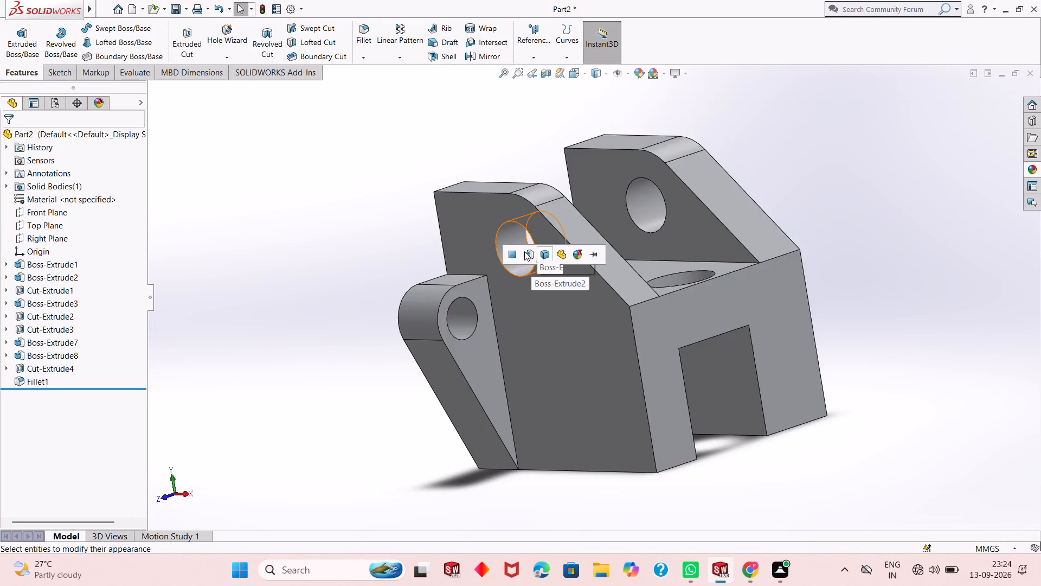
left_click(514, 254)
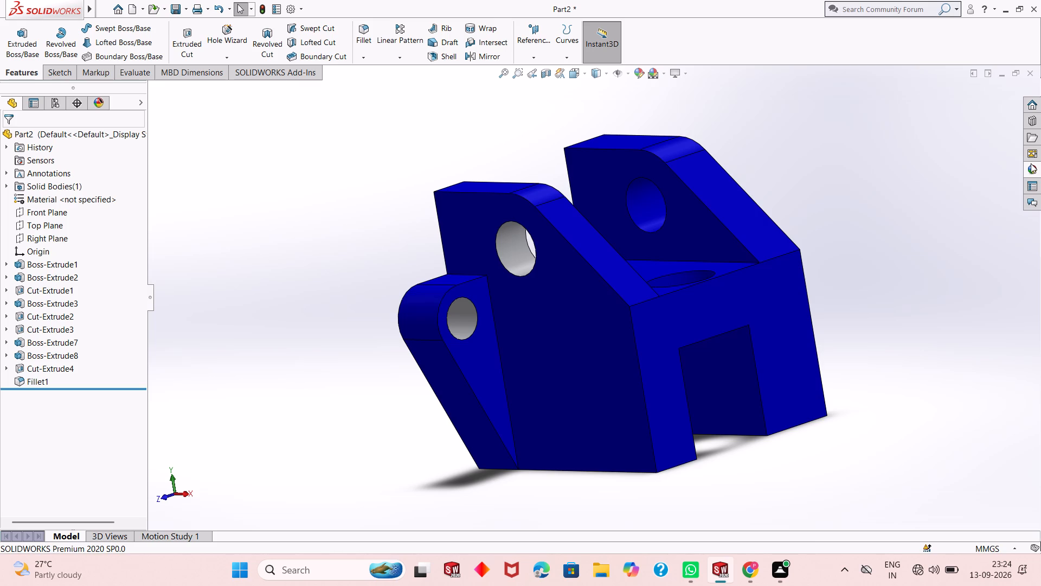
left_click(1031, 164)
left_click_drag(865, 381, 646, 230)
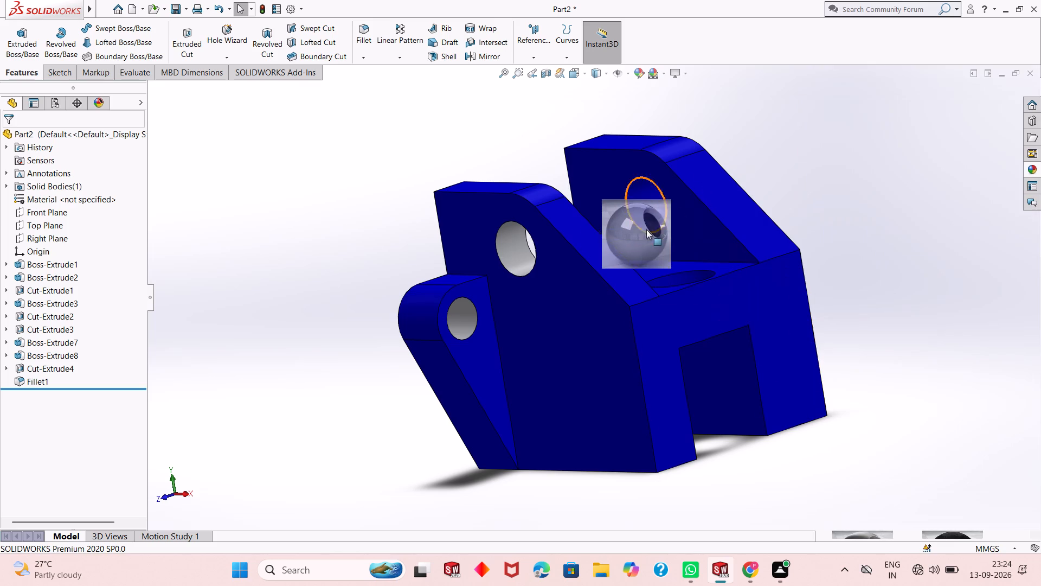
left_click_drag(646, 230, 650, 212)
left_click(650, 212)
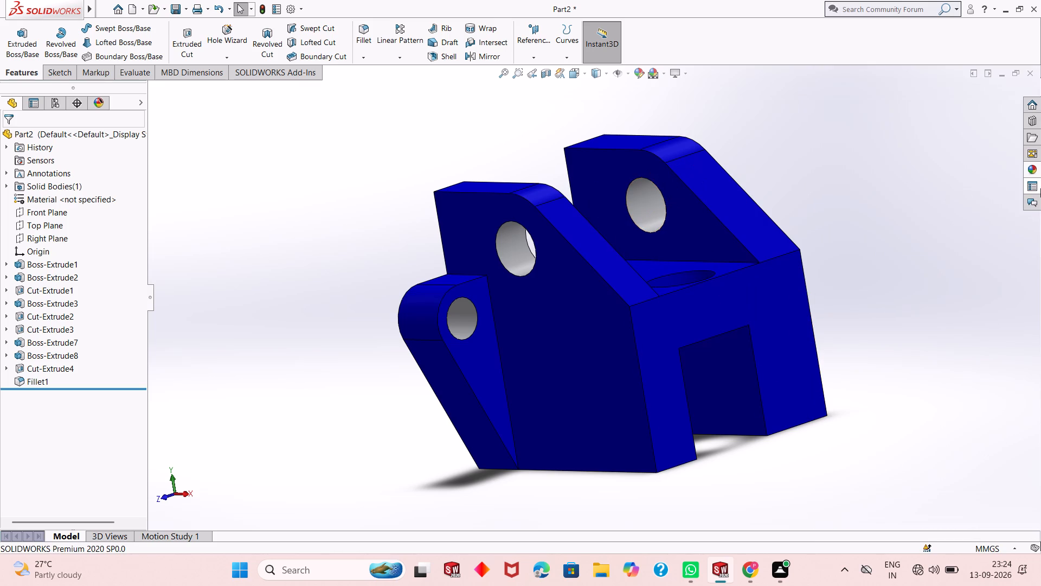
Apply polished aluminum to only the cylindrical wall of the 25 mm hole in the block's top.
middle_click_drag(813, 309, 825, 403)
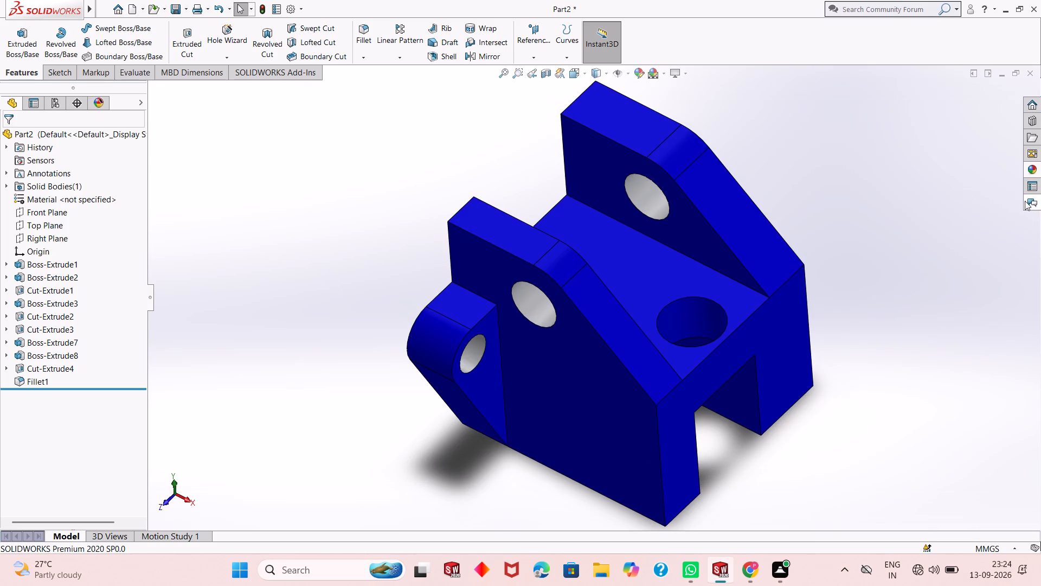
left_click(1033, 167)
left_click_drag(877, 377, 735, 296)
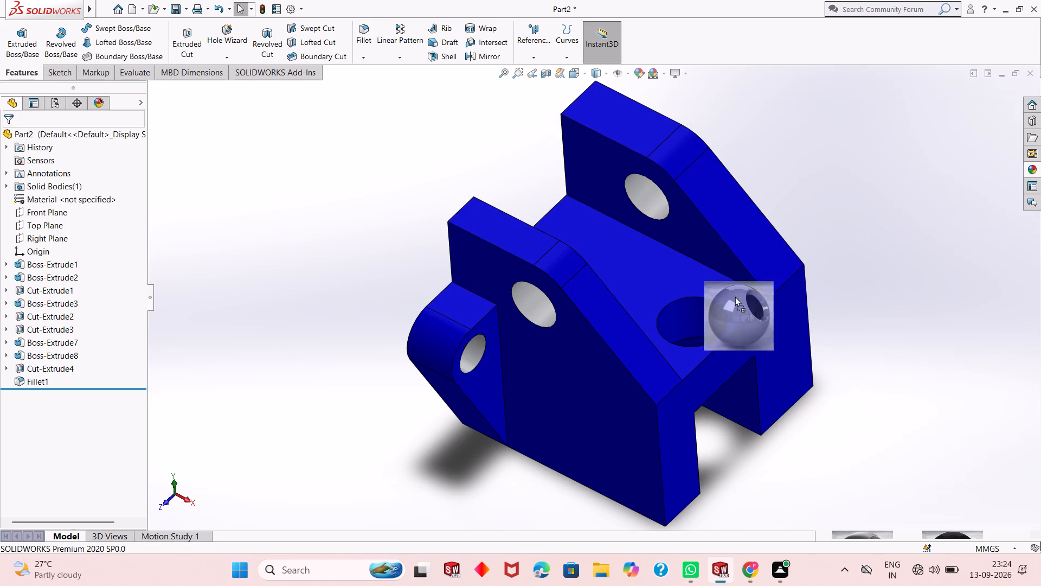
left_click_drag(735, 296, 706, 307)
left_click(706, 307)
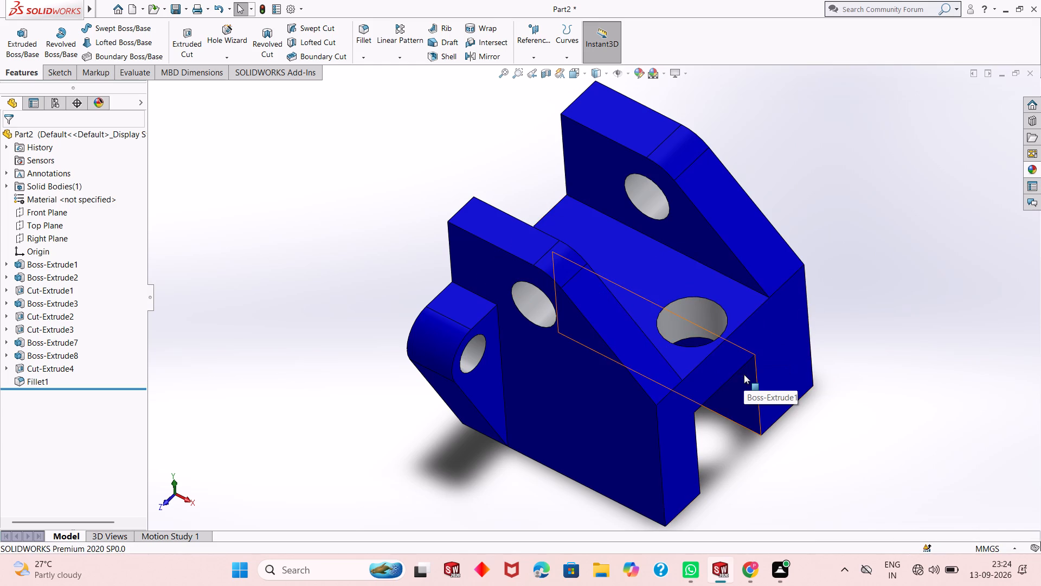
Apply polished aluminum to only the inner hole face of the lug on the opposite side.
scroll(752, 380, "down", 1)
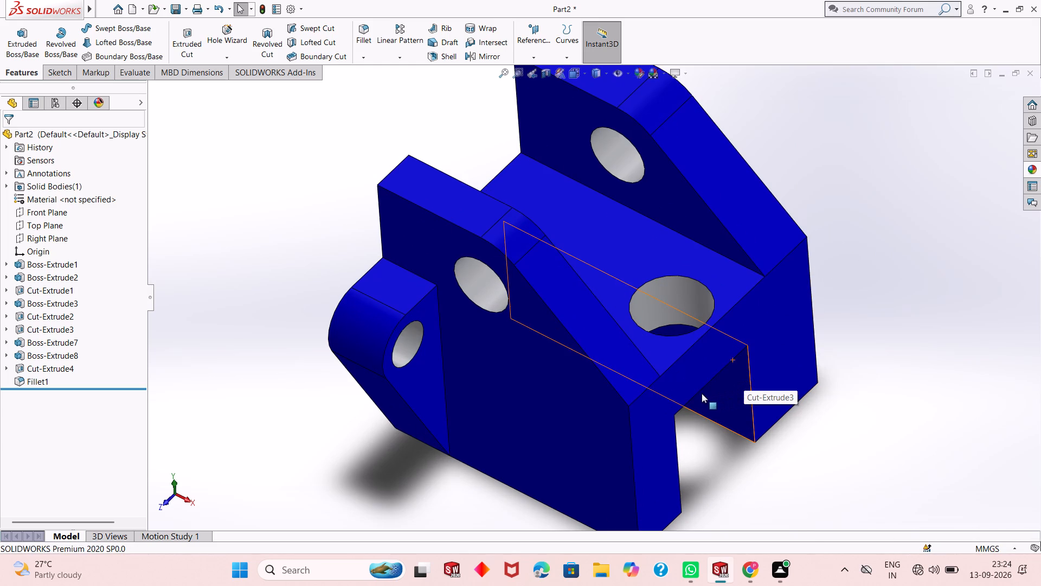
middle_click_drag(703, 390, 613, 322)
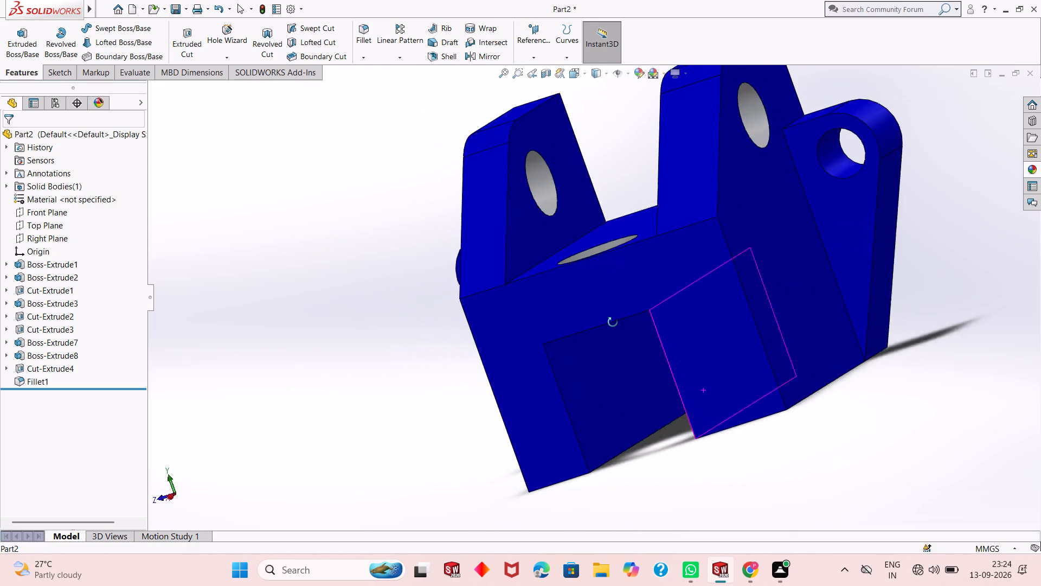
middle_click_drag(613, 322, 605, 327)
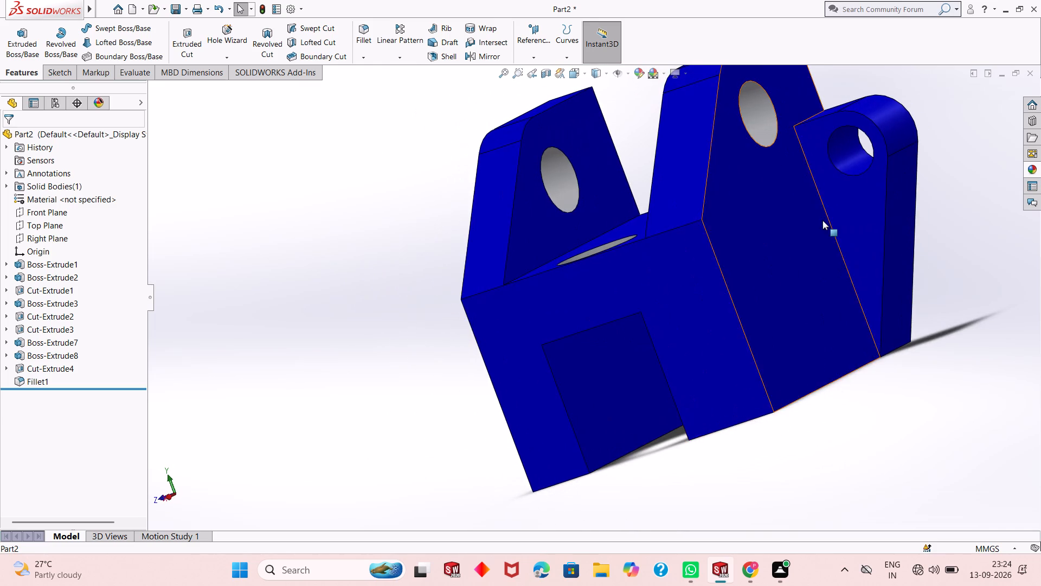
scroll(864, 144, "down", 3)
left_click(1038, 170)
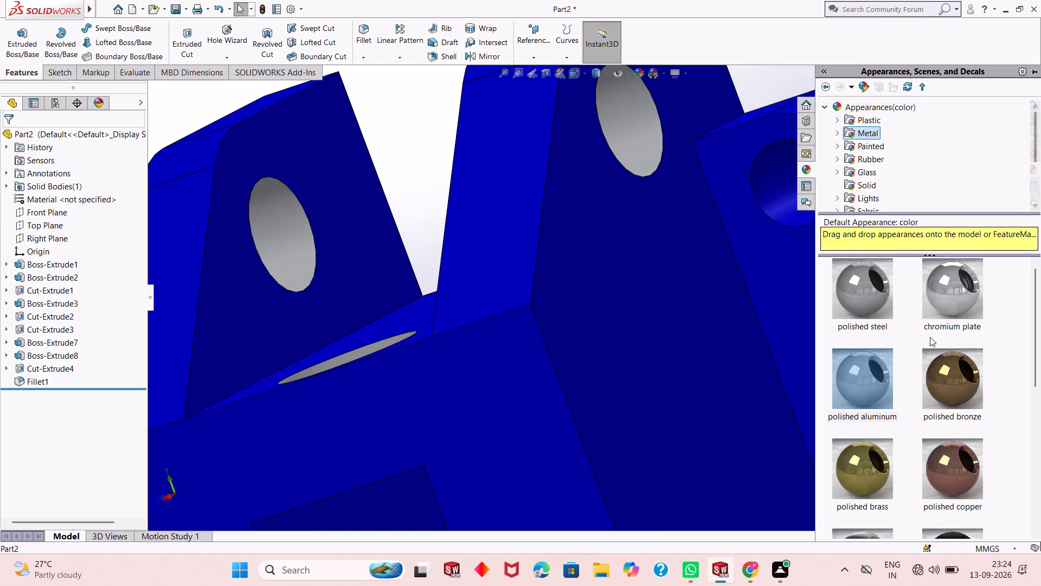
left_click_drag(875, 375, 813, 196)
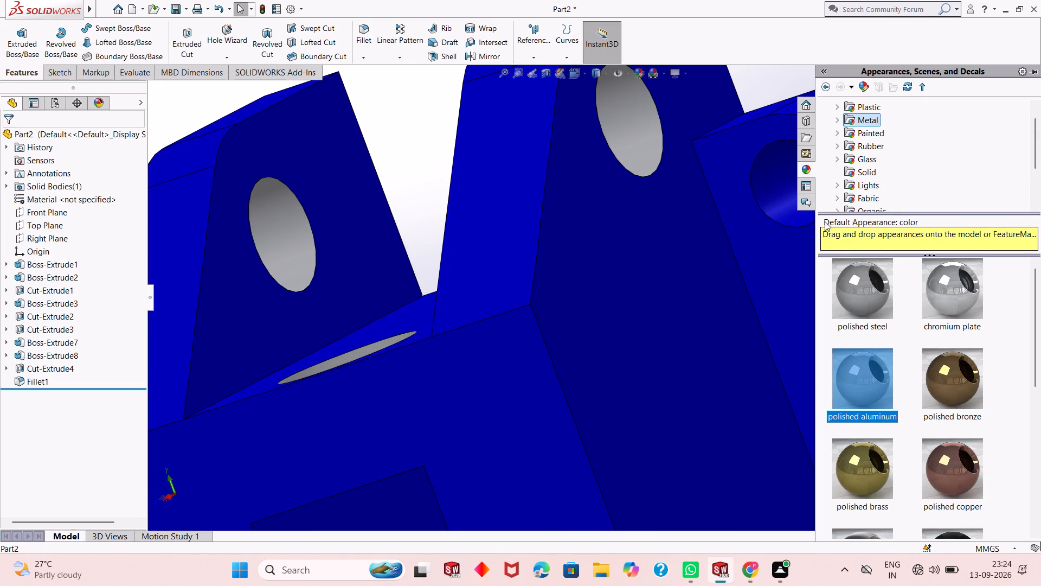
left_click_drag(867, 385, 798, 189)
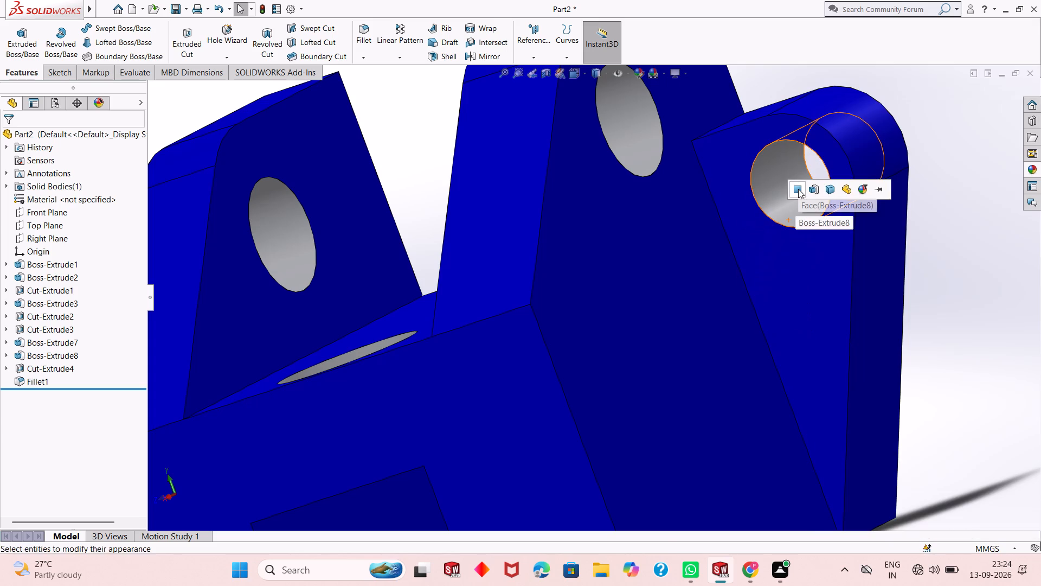
left_click(798, 189)
Examine the coloured part from several sides to check the blue body and the polished aluminum hole faces.
scroll(781, 260, "up", 2)
middle_click_drag(731, 275, 771, 268)
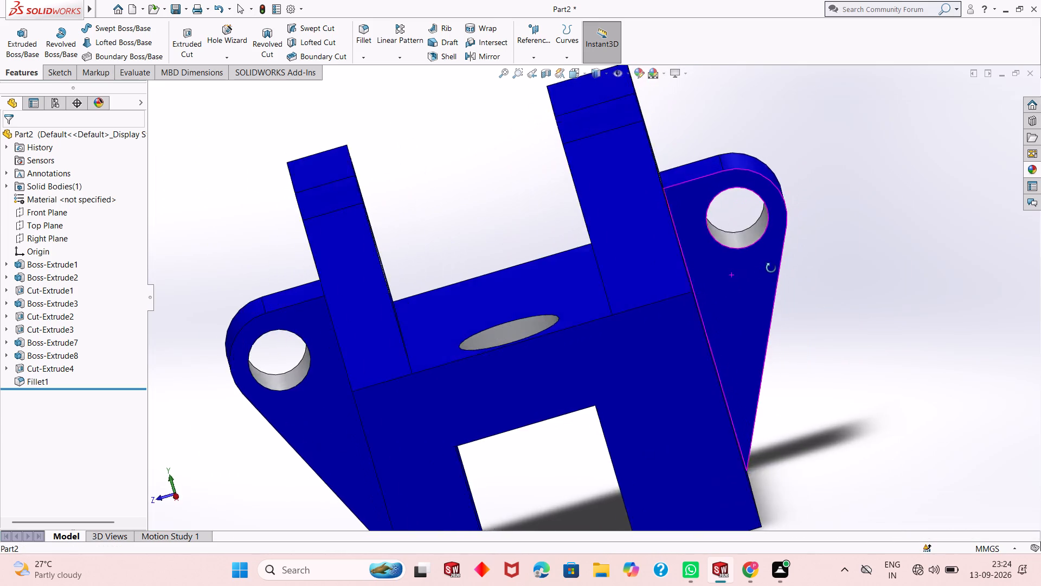
middle_click_drag(771, 268, 811, 265)
key("Escape")
scroll(714, 292, "up", 3)
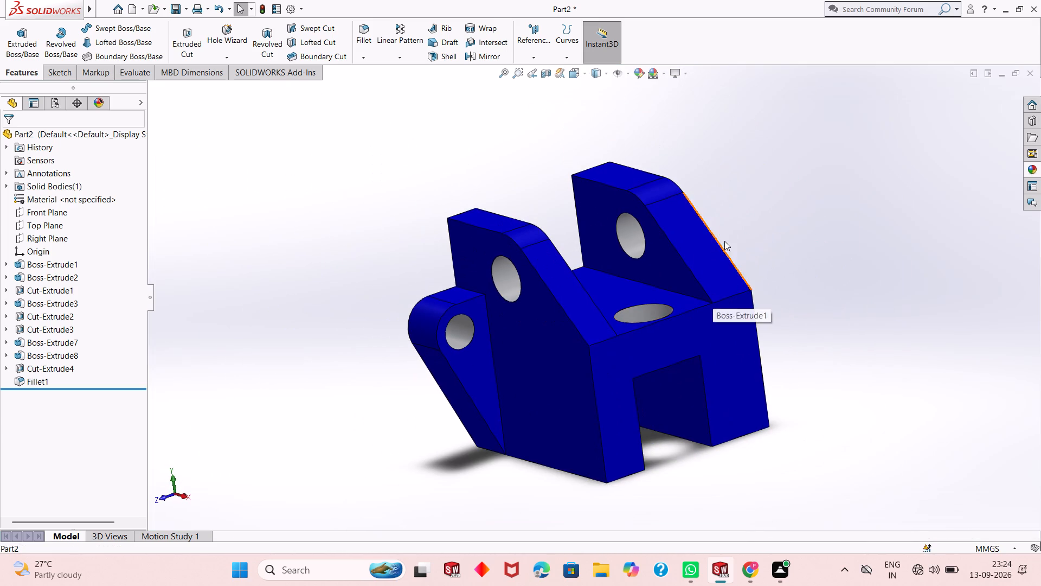
scroll(718, 237, "down", 2)
scroll(696, 310, "up", 2)
middle_click_drag(742, 310, 667, 322)
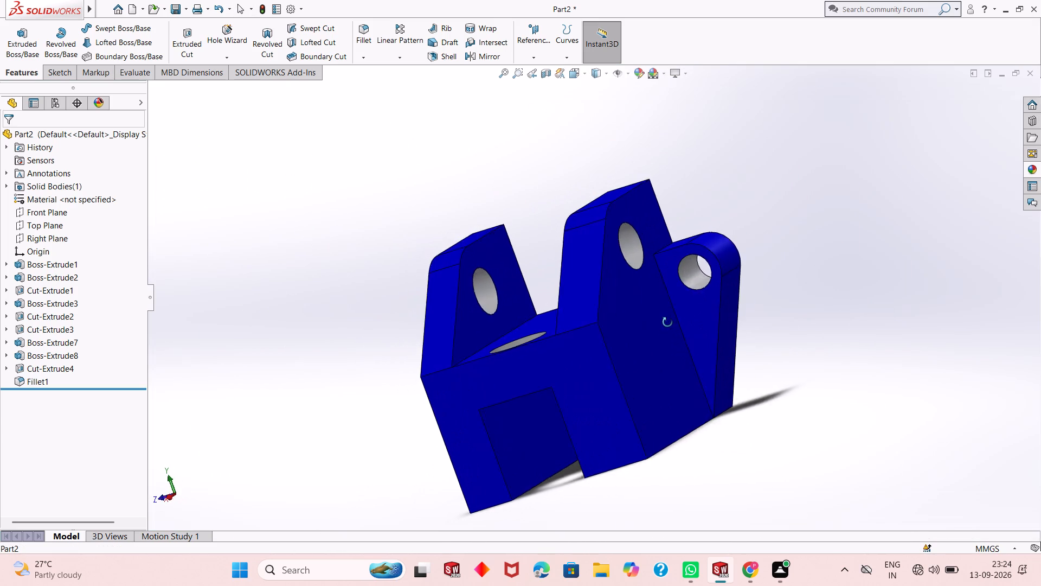
middle_click_drag(667, 322, 703, 333)
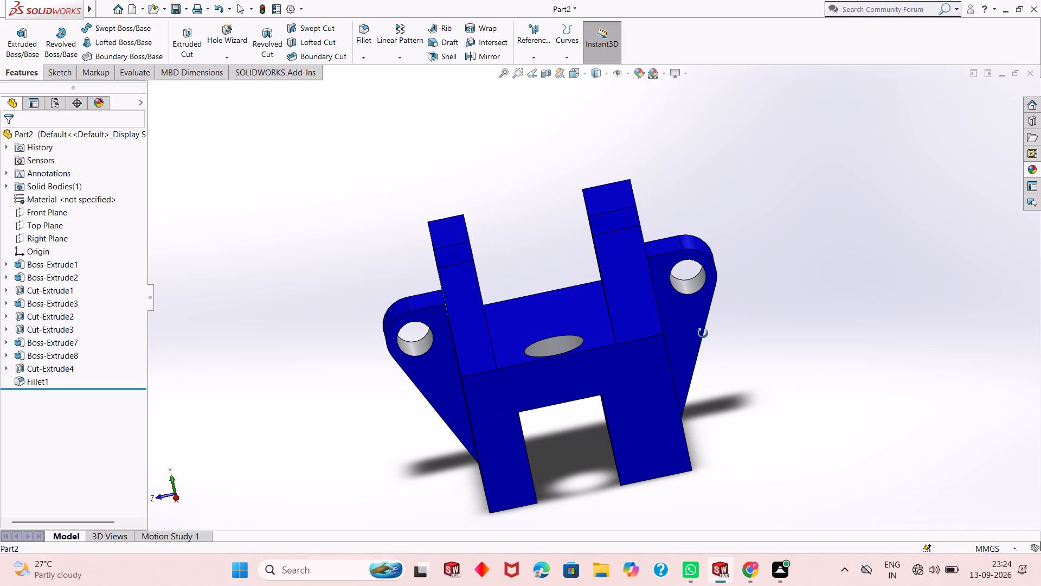
middle_click_drag(703, 333, 772, 317)
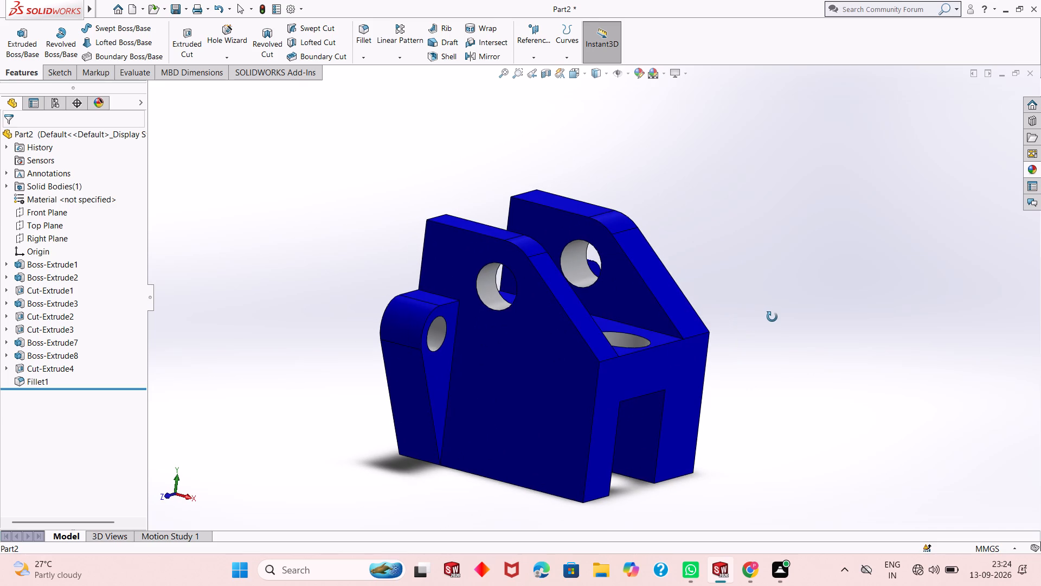
middle_click_drag(772, 317, 712, 294)
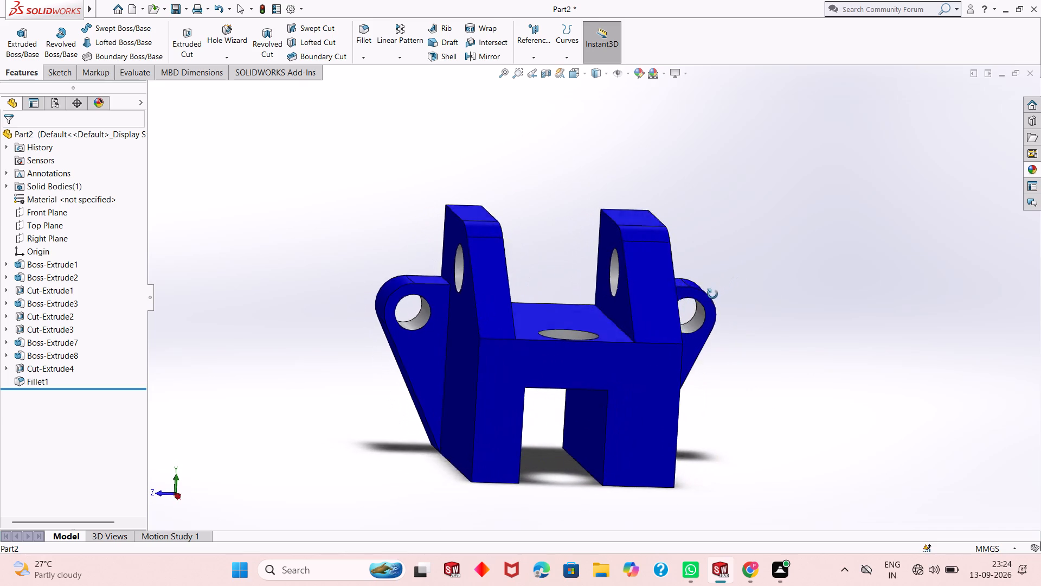
middle_click_drag(712, 294, 689, 304)
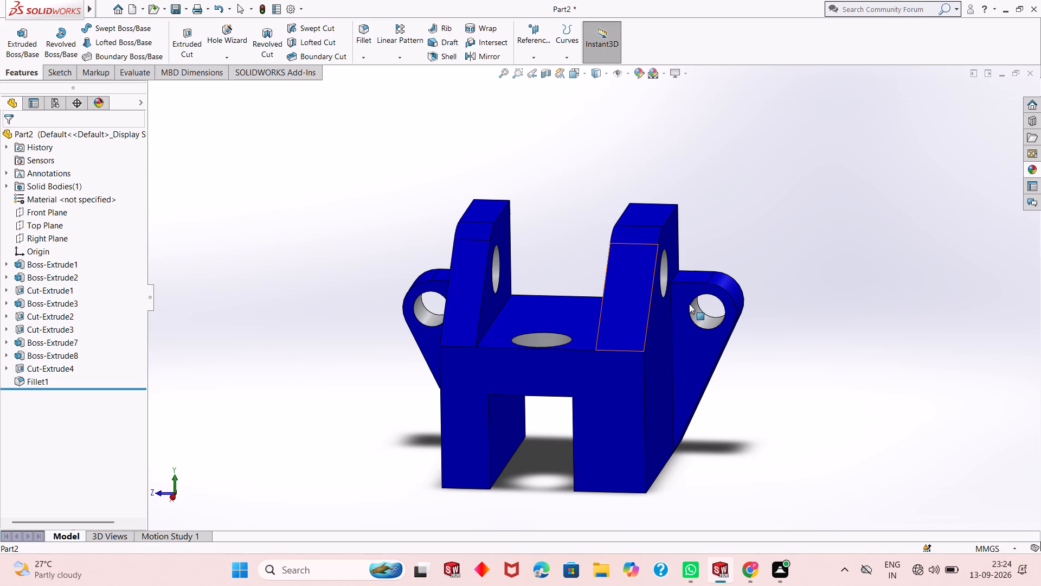
middle_click_drag(689, 304, 724, 287)
middle_click_drag(662, 329, 696, 305)
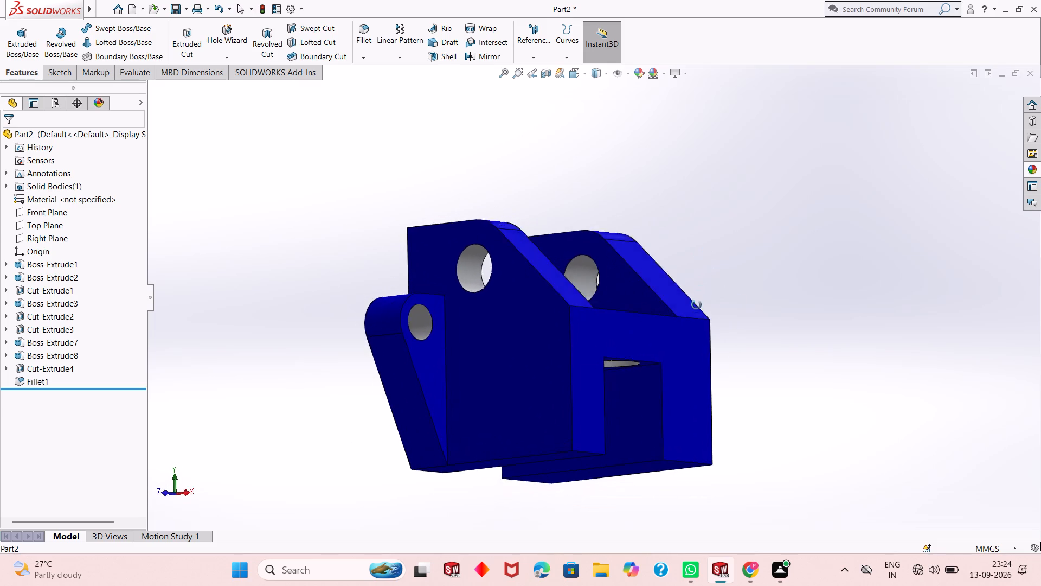
middle_click_drag(696, 305, 690, 379)
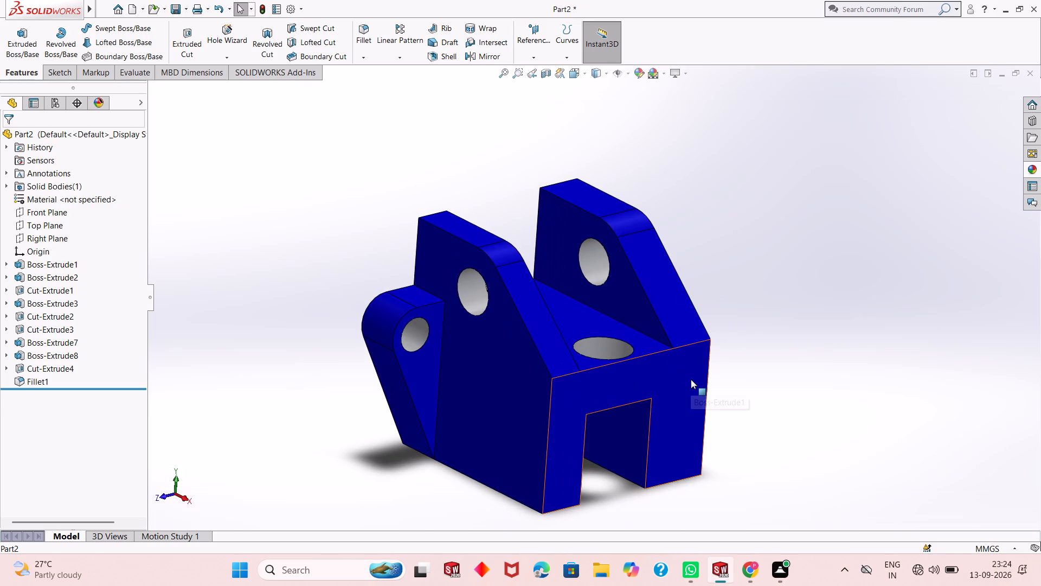
Start a sketch on the block's slotted end face and draw a 20 mm line inward along the wider leg's bottom edge from its outer corner.
key("ctrl+7")
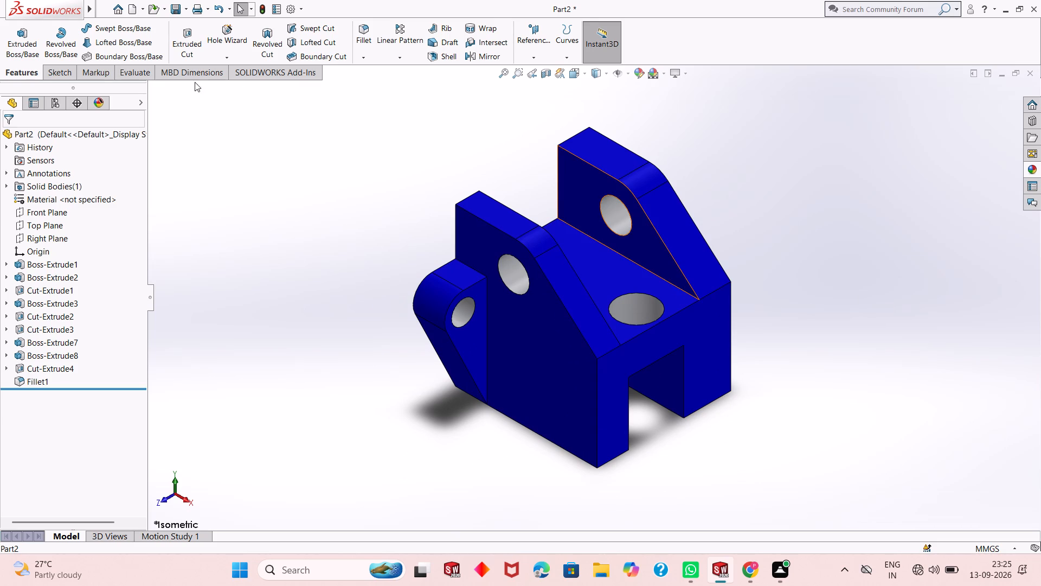
left_click(691, 331)
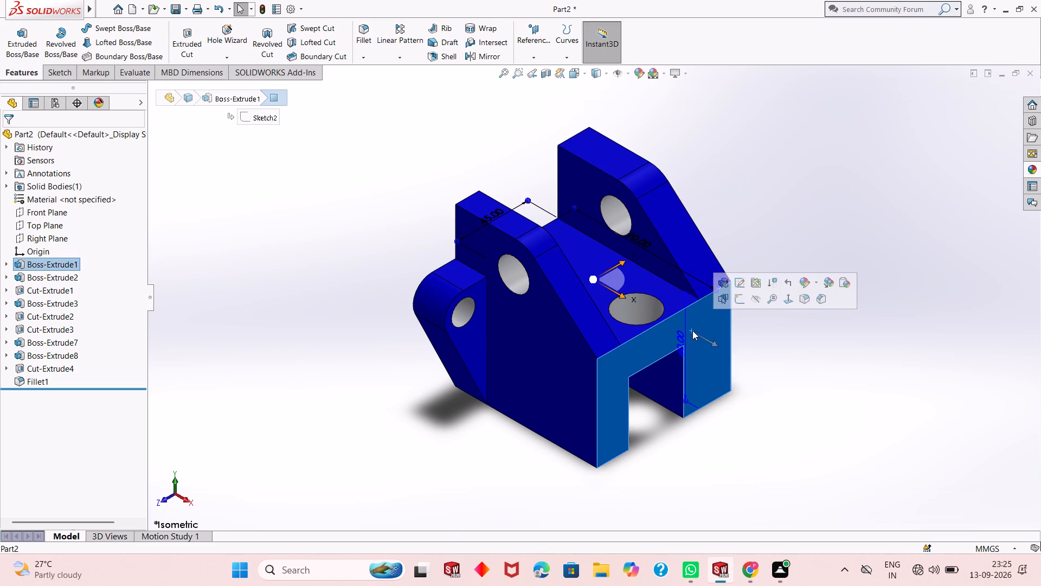
left_click(743, 302)
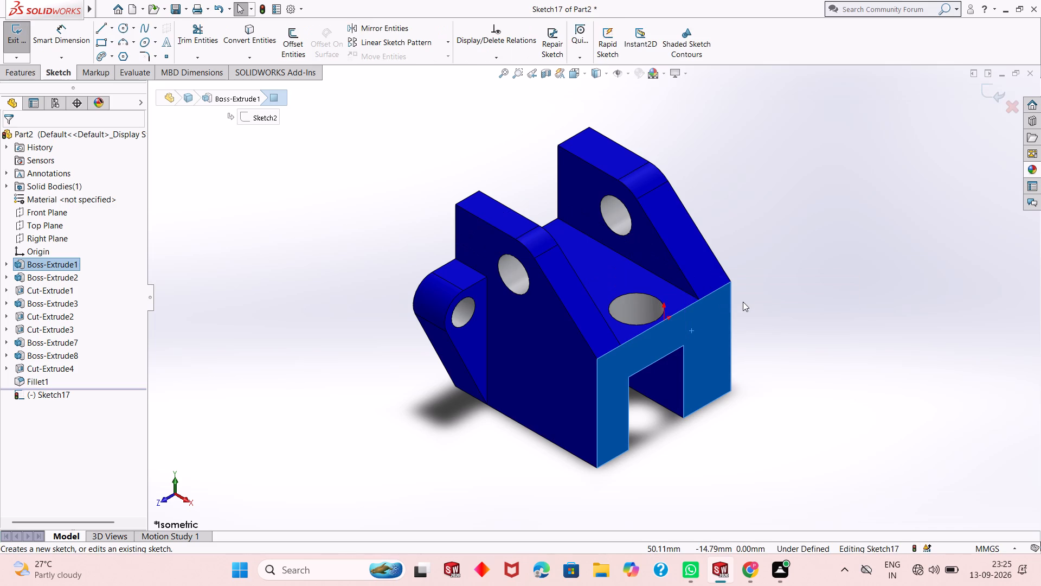
key("ctrl+8")
key("Escape")
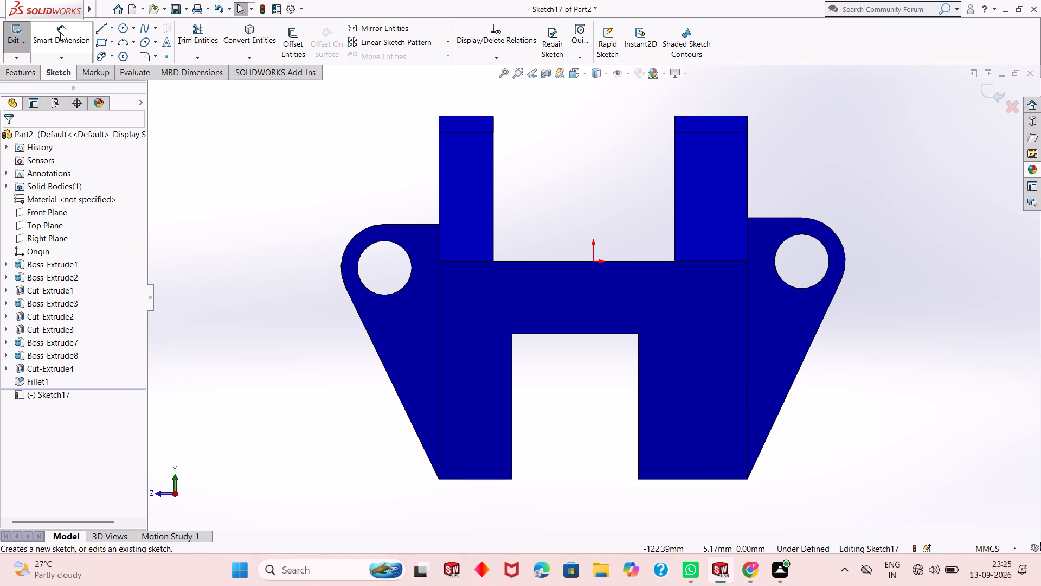
left_click(100, 34)
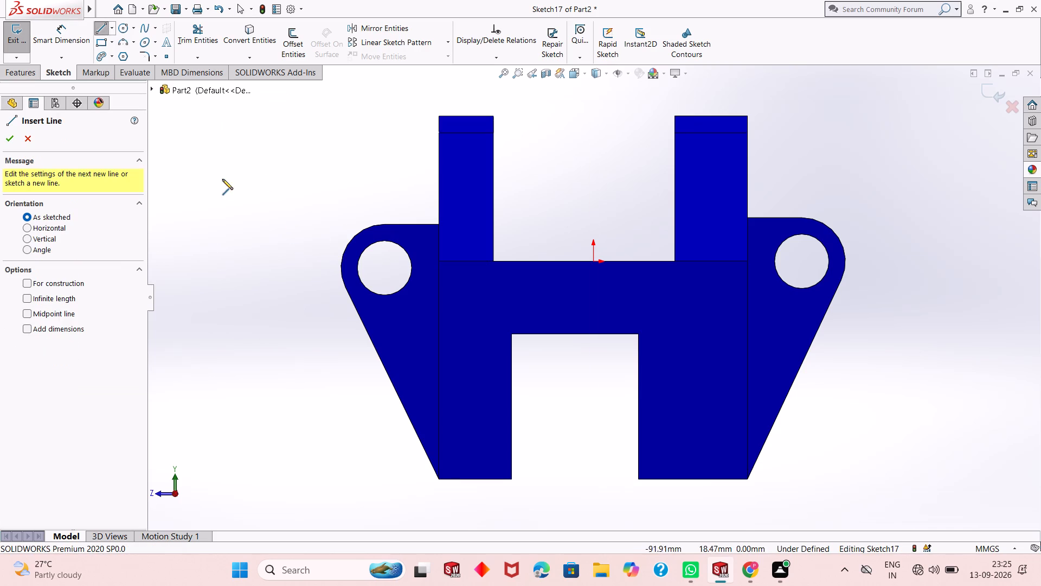
left_click(745, 480)
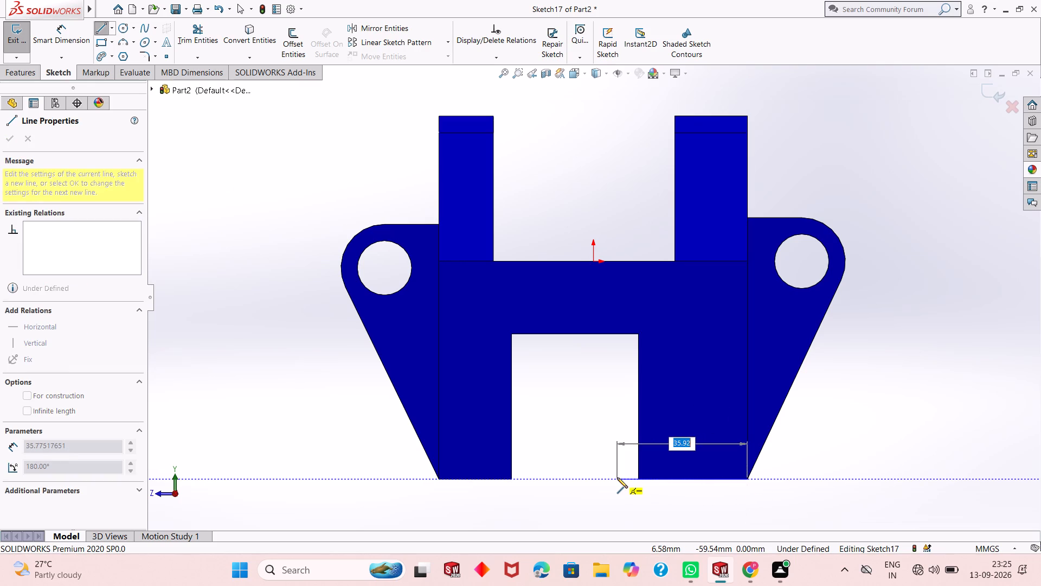
type("20")
key("Return")
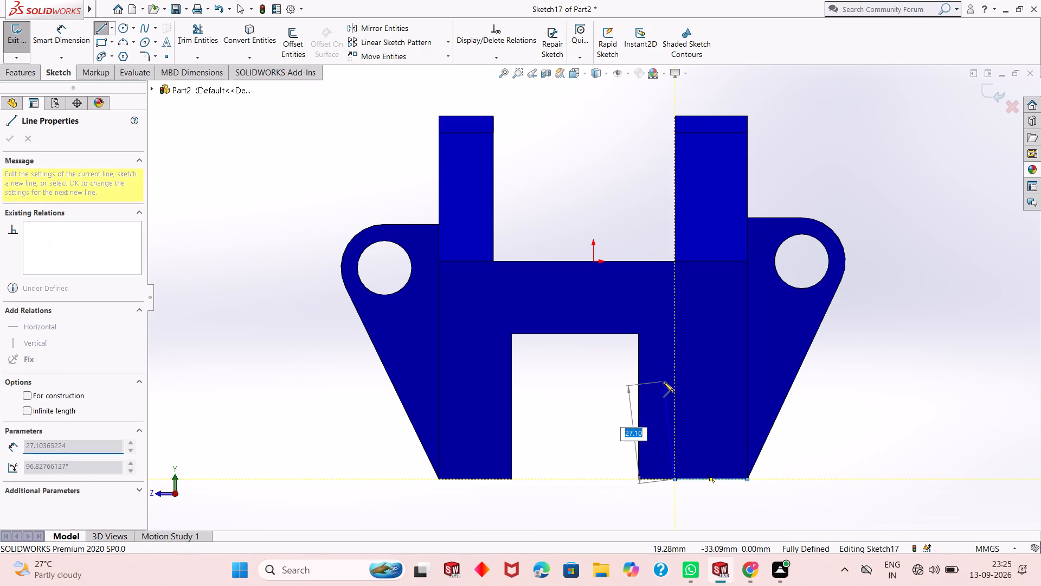
From the 20 mm line's inner end, sketch a closed rectangle 10 mm wide over the wider leg, reaching the slot's top and side edges.
left_click(673, 332)
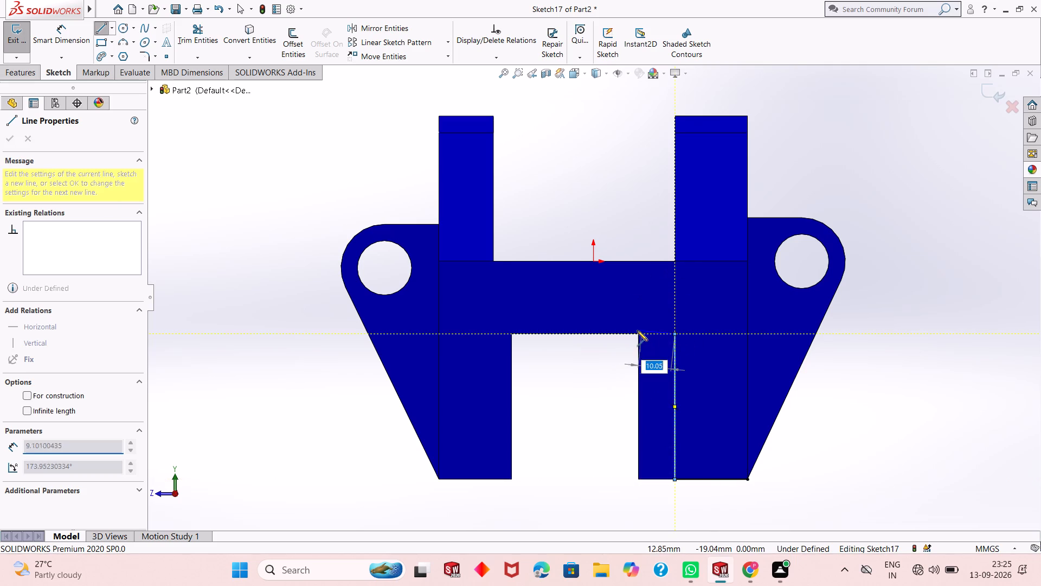
left_click(637, 333)
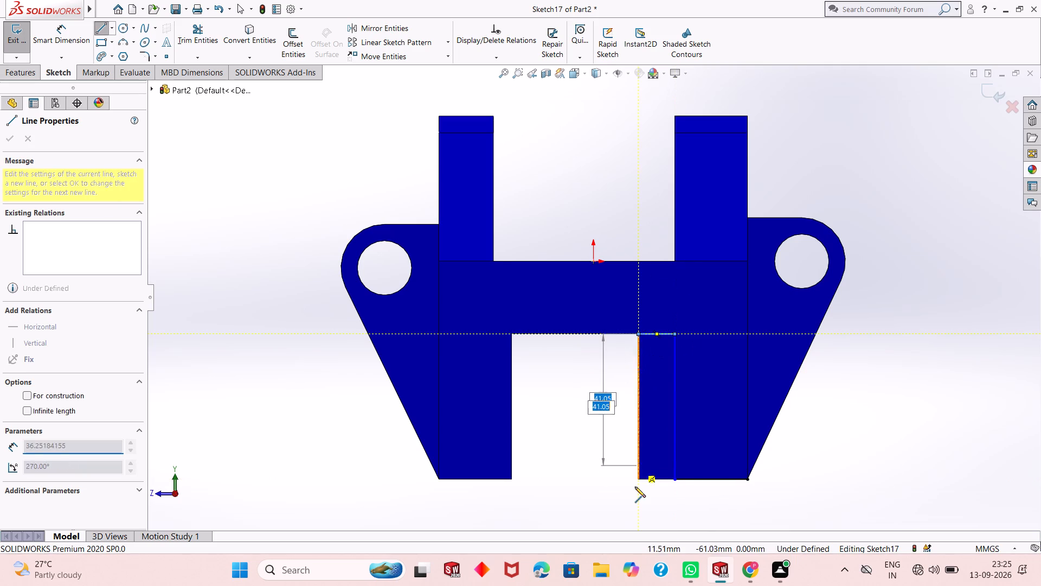
left_click(639, 481)
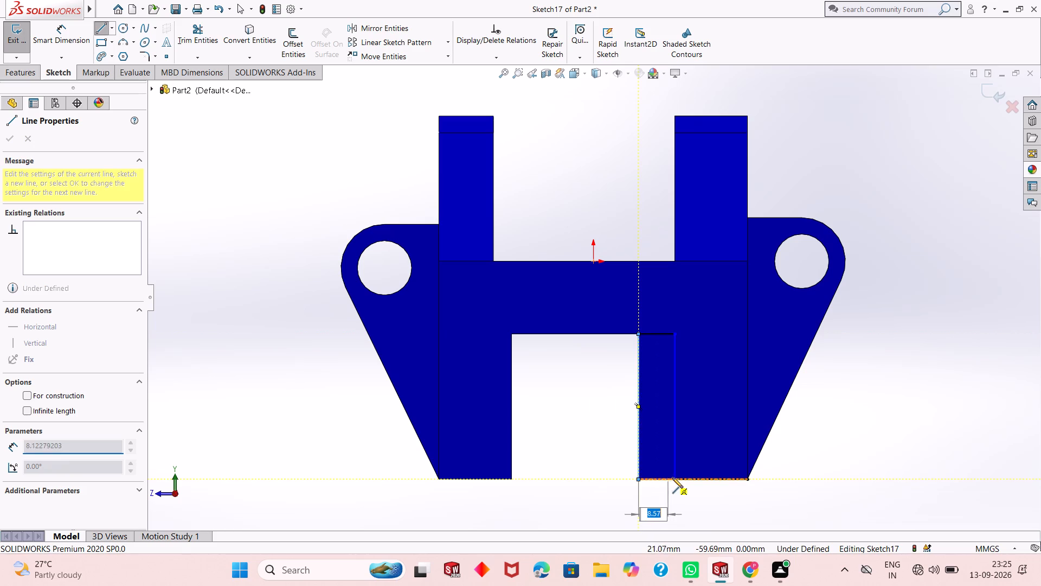
left_click(676, 477)
right_click(676, 477)
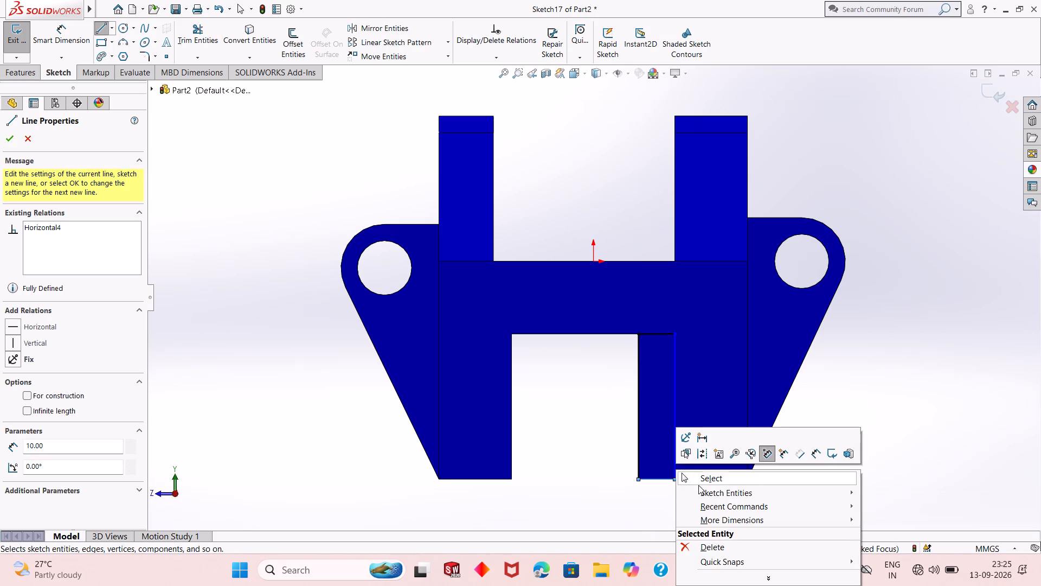
left_click(699, 480)
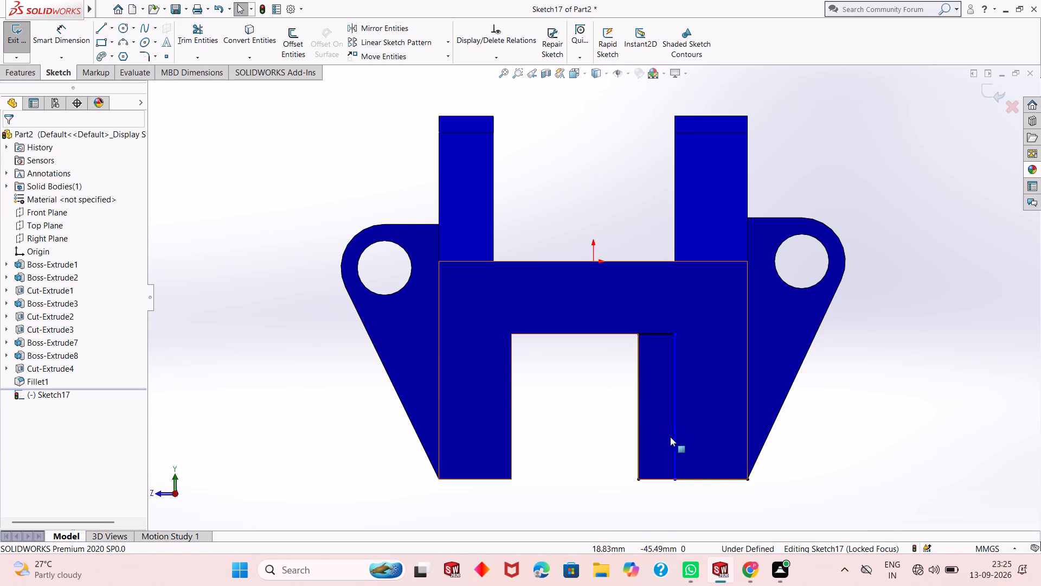
Delete the 20 mm guide line along the wider leg's bottom edge.
left_click(716, 480)
key("Delete")
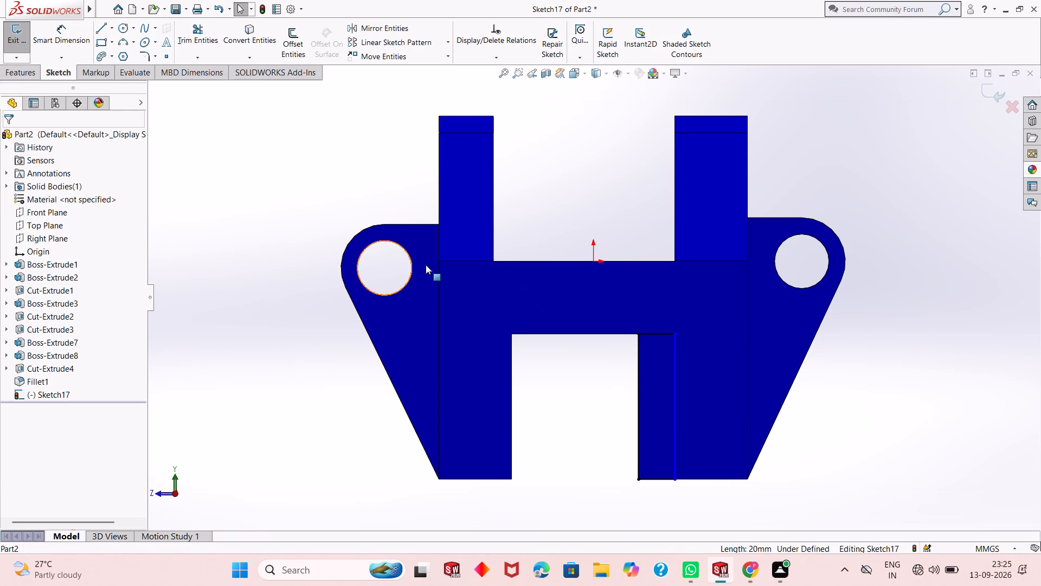
Cut the rectangular profile beside the slot with Extruded Cut set to Through All, and check the widened slot.
left_click(16, 77)
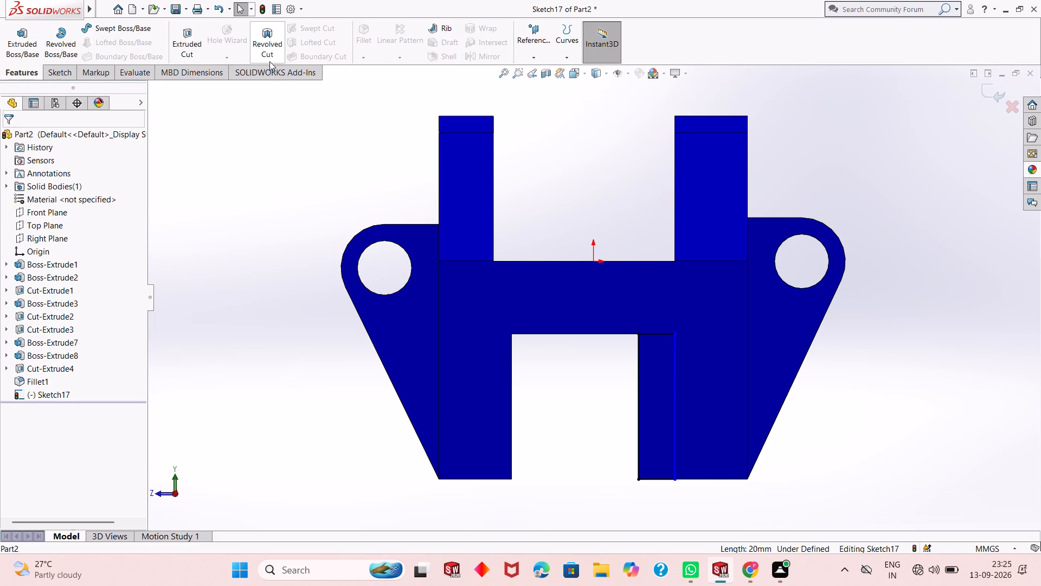
left_click(188, 39)
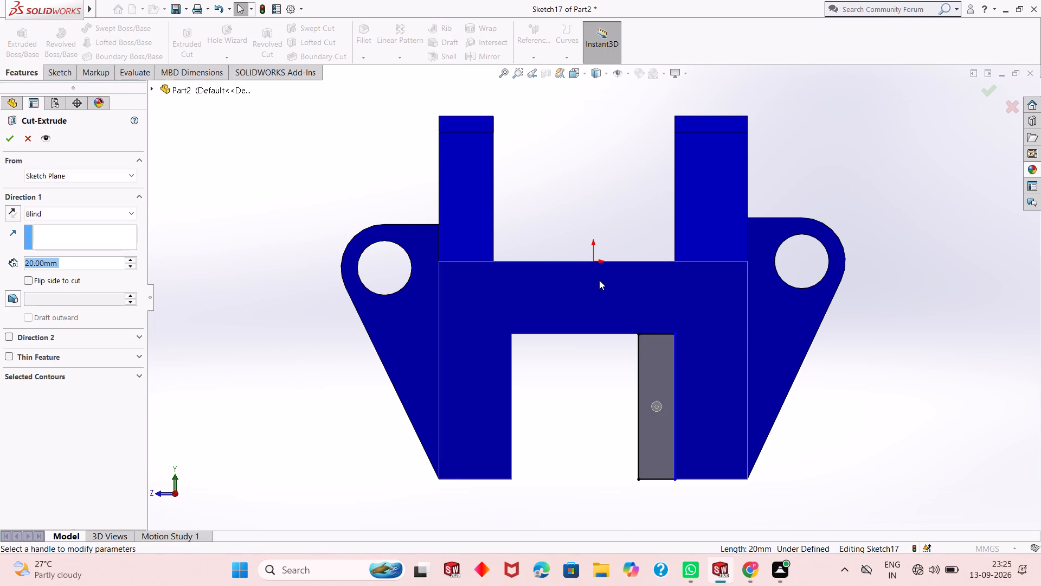
middle_click_drag(600, 256, 568, 264)
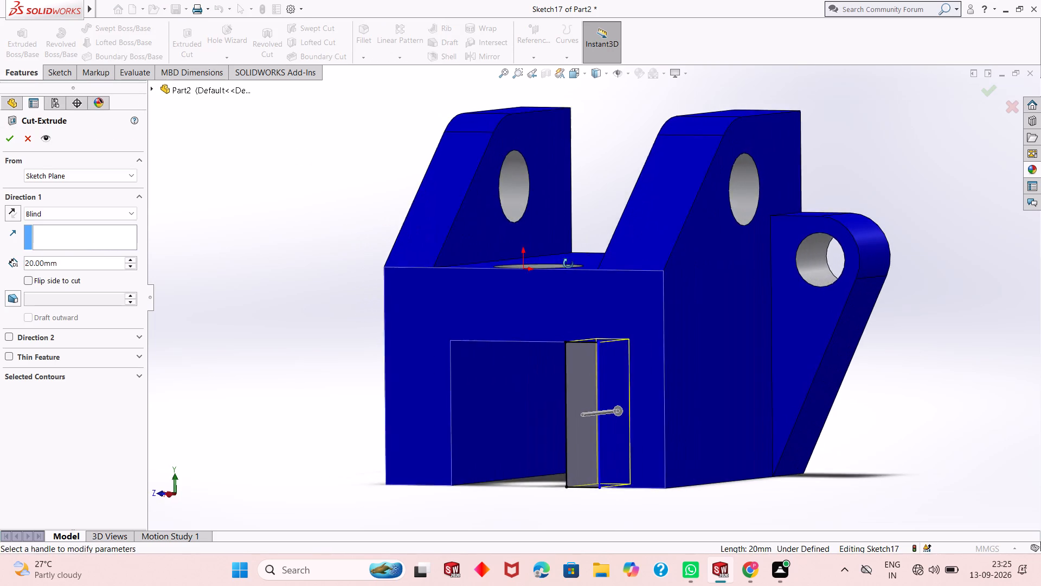
middle_click_drag(568, 264, 560, 270)
left_click(52, 211)
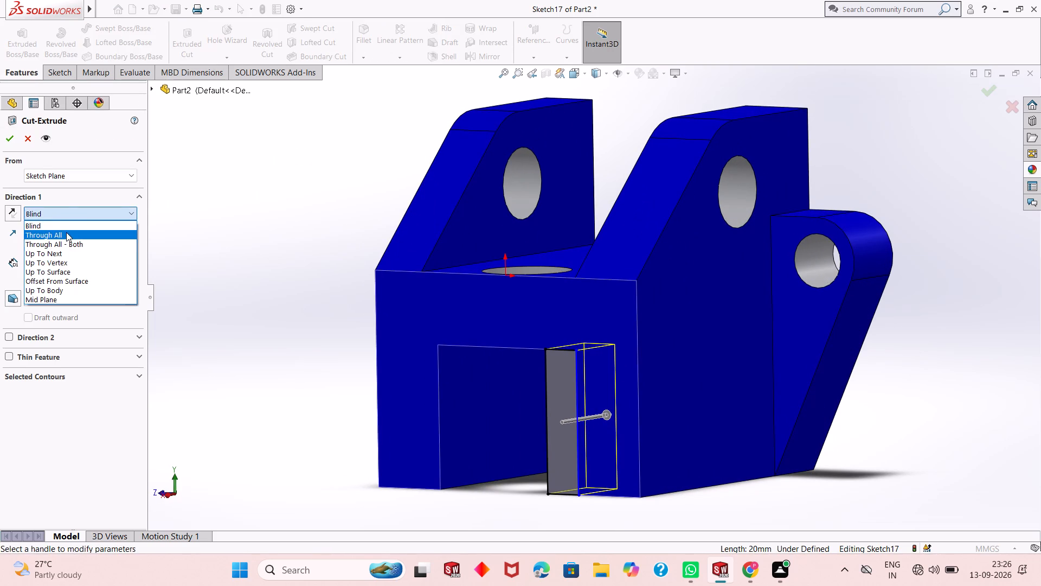
left_click(66, 232)
left_click(10, 136)
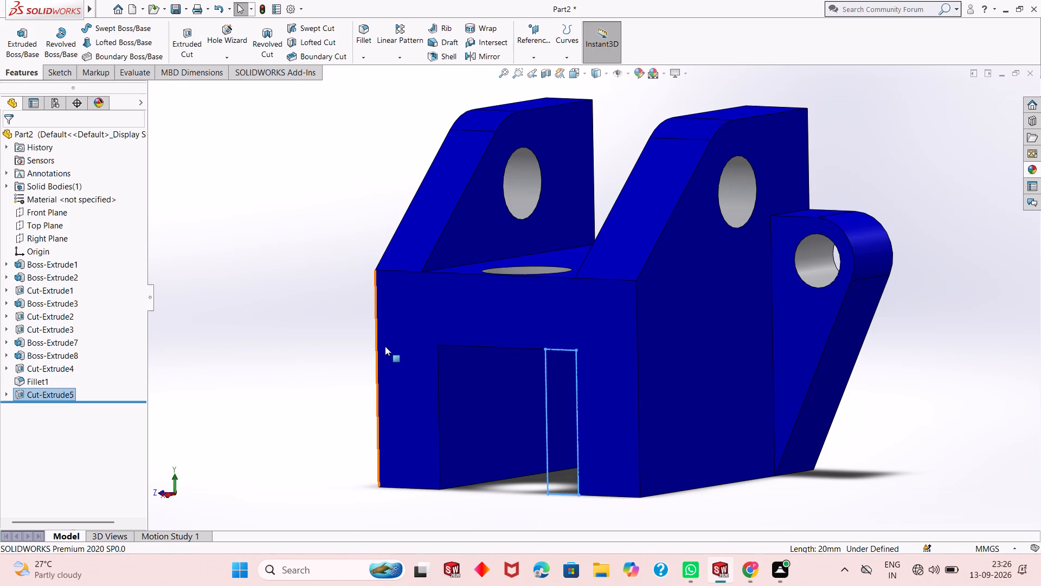
middle_click_drag(414, 352, 439, 339)
left_click(299, 337)
middle_click_drag(397, 313, 415, 303)
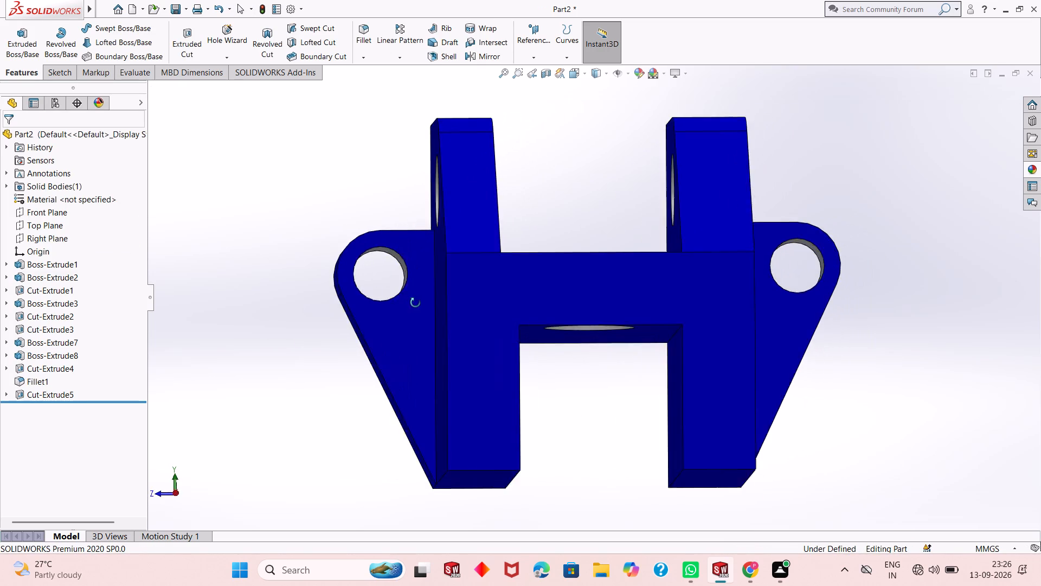
middle_click_drag(415, 303, 431, 362)
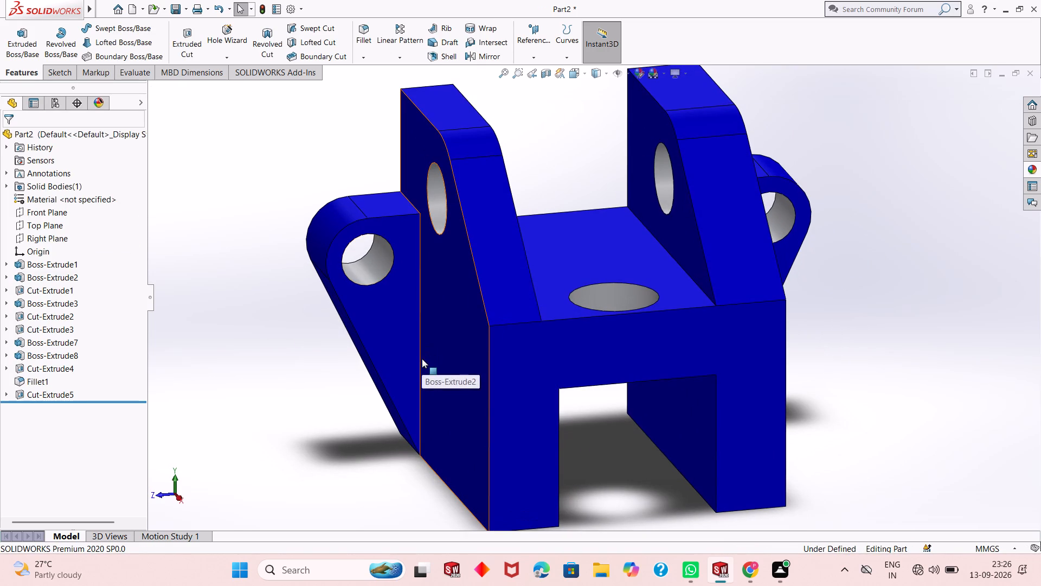
key("ctrl+7")
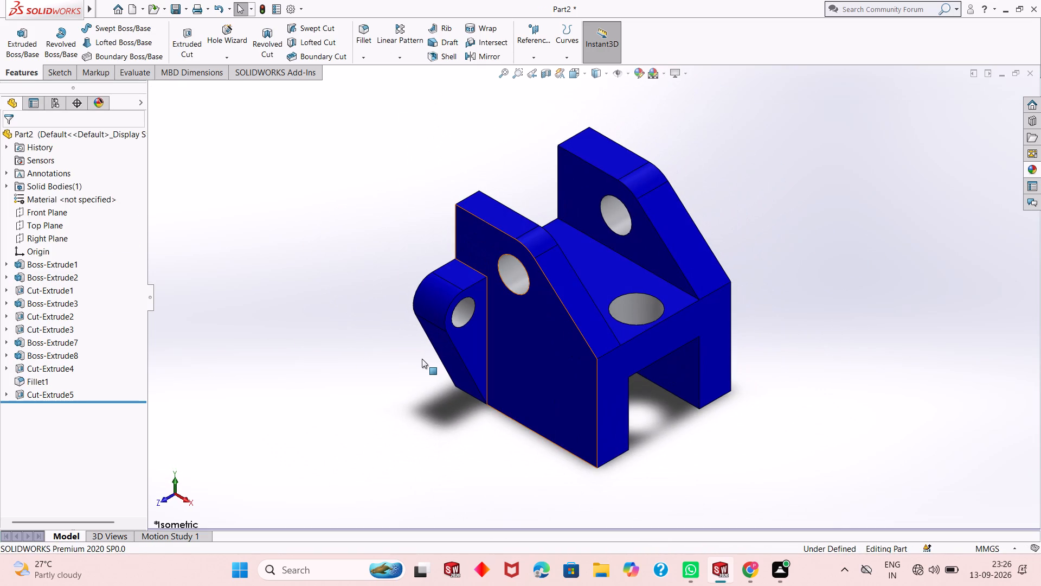
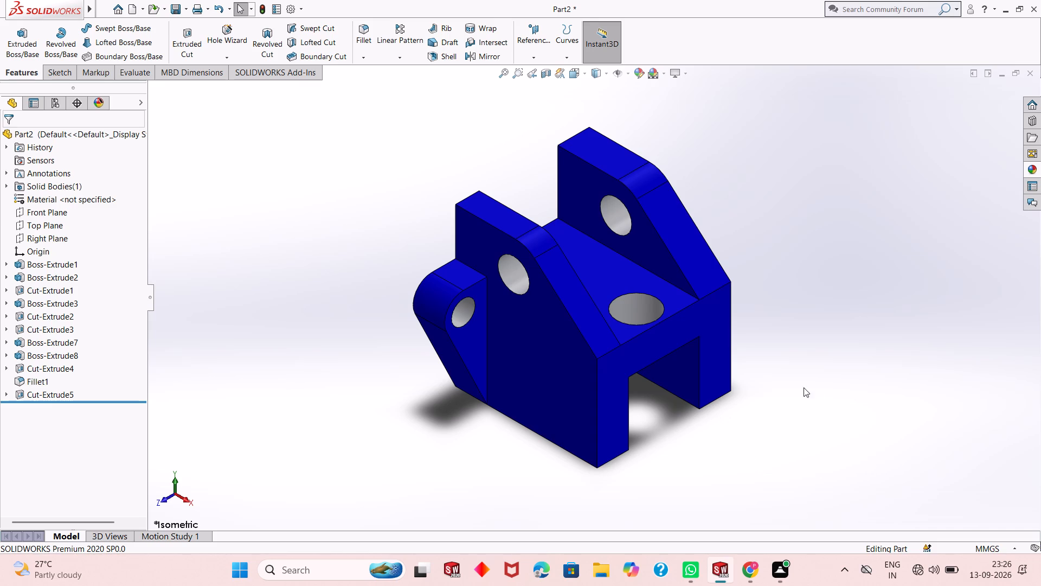
Save the part in Downloads as a SOLIDWORKS Part file named "Fabricated mounting bracket".
scroll(641, 321, "down", 2, "ctrl")
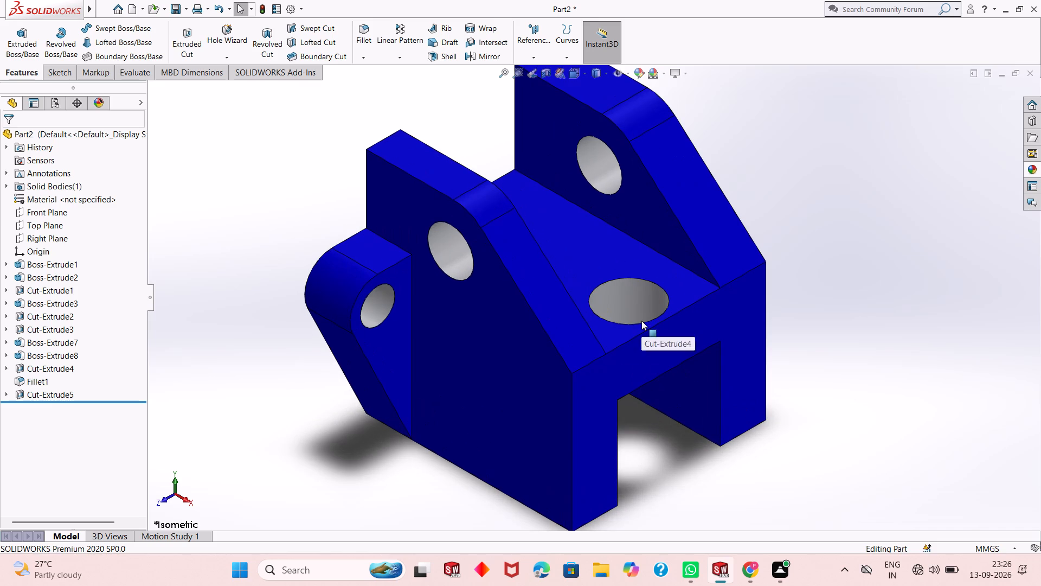
scroll(641, 321, "down", 2, "ctrl")
scroll(641, 321, "up", 3, "ctrl")
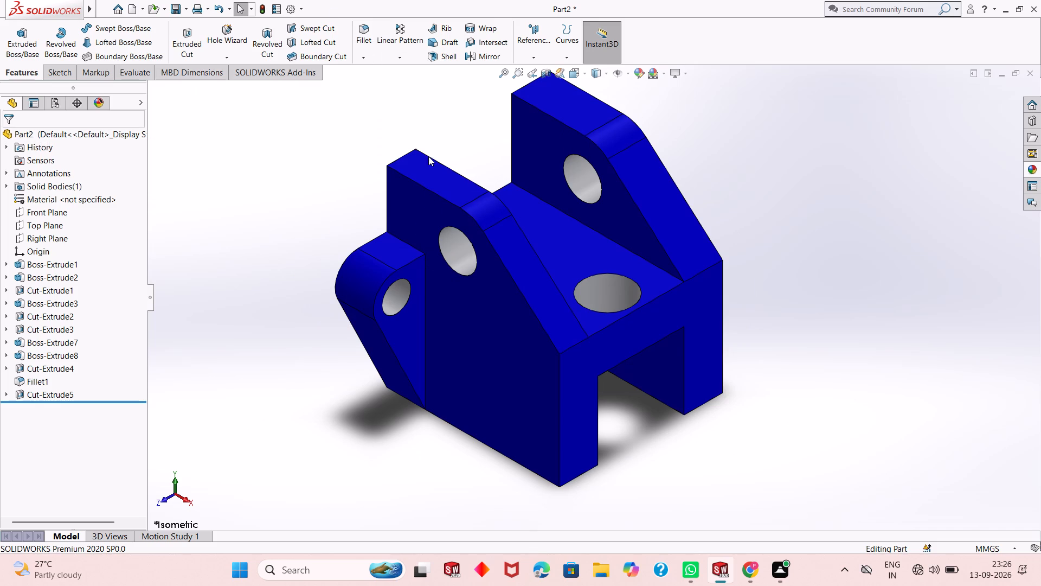
scroll(474, 252, "down", 1, "ctrl")
scroll(474, 252, "up", 2, "ctrl")
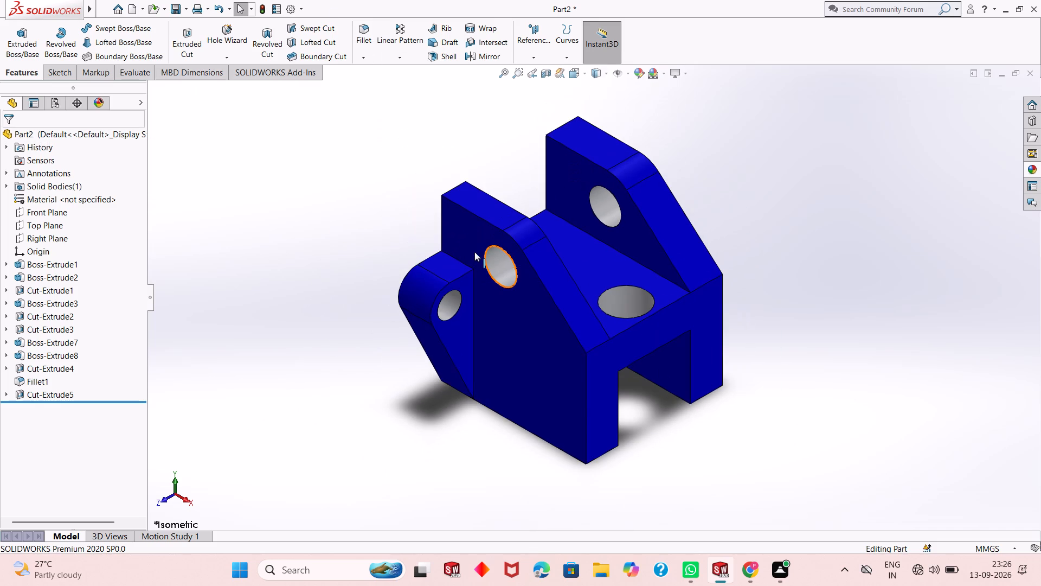
key("ctrl+s")
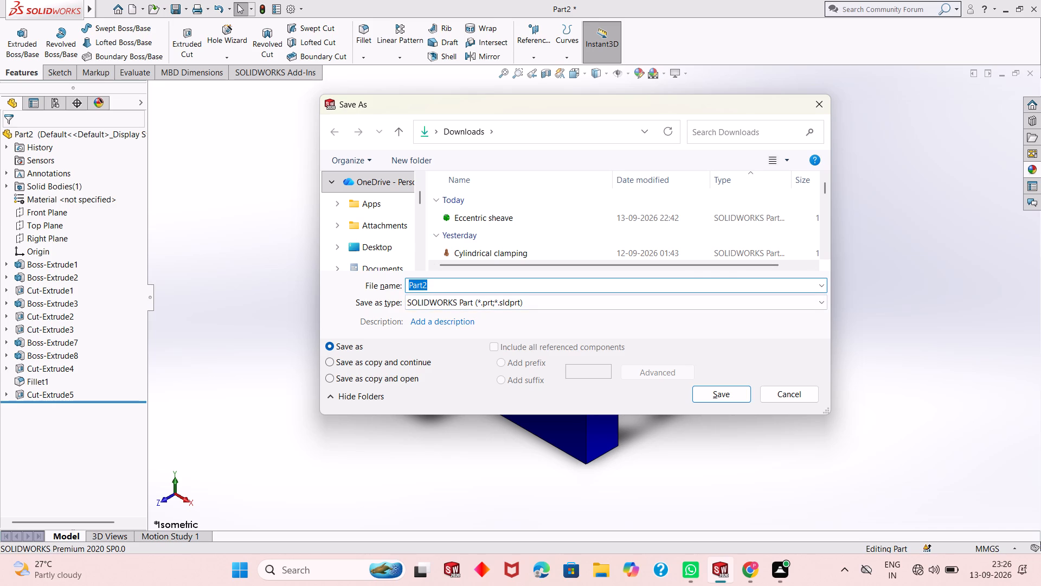
type("fa")
type("bricated")
key("space")
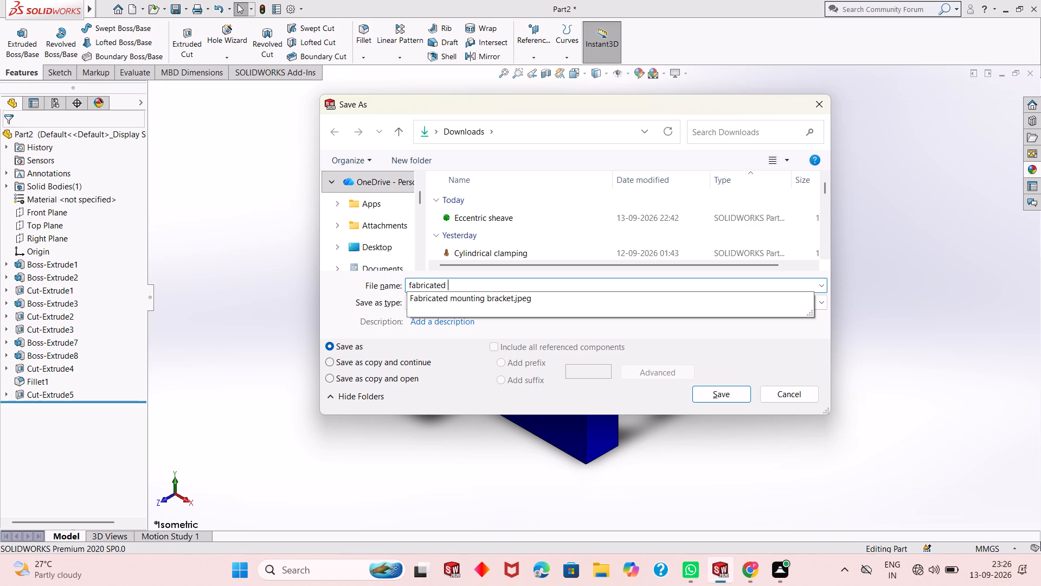
key("Left")
key("Left")
key("Left")
key("Left")
key("Left")
key("Left")
key("Left")
key("Left")
key("Left")
key("Left")
key("Left")
key("Left")
key("Right")
key("BackSpace")
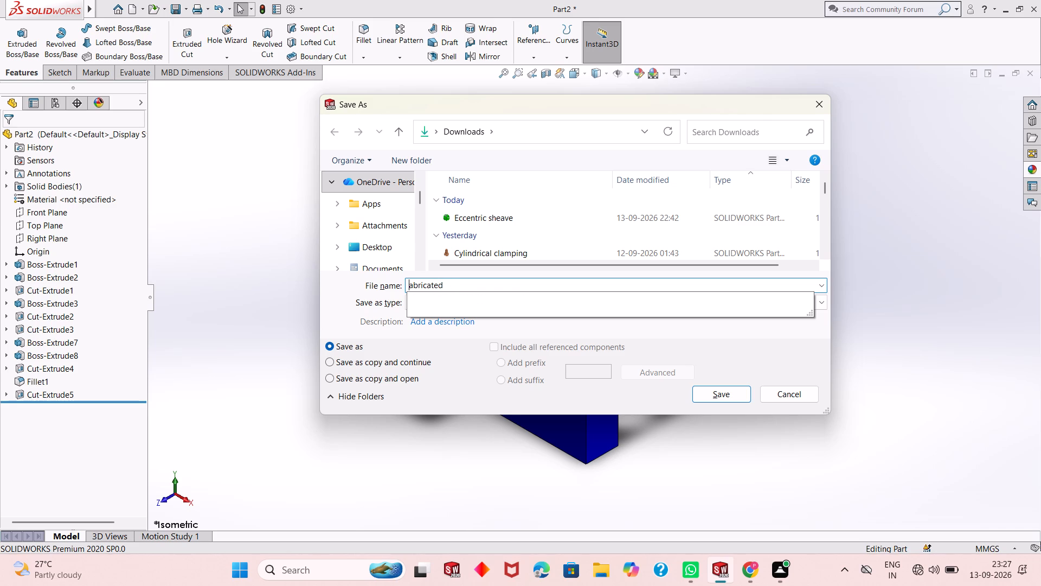
key("shift+f")
key("Right")
key("Right")
key("Right")
key("Right")
key("Right")
key("Right")
key("Right")
key("Right")
key("Right")
key("Right")
key("Right")
key("Right")
key("Right")
key("Right")
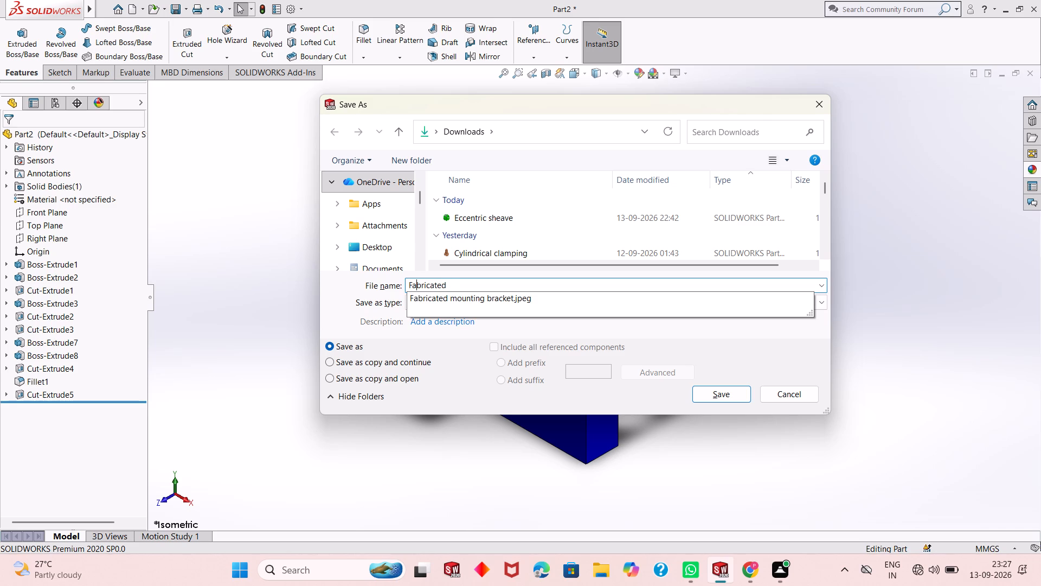
type("mp")
key("BackSpace")
key("o")
type("unting")
key("space")
type("bracket")
left_click(713, 394)
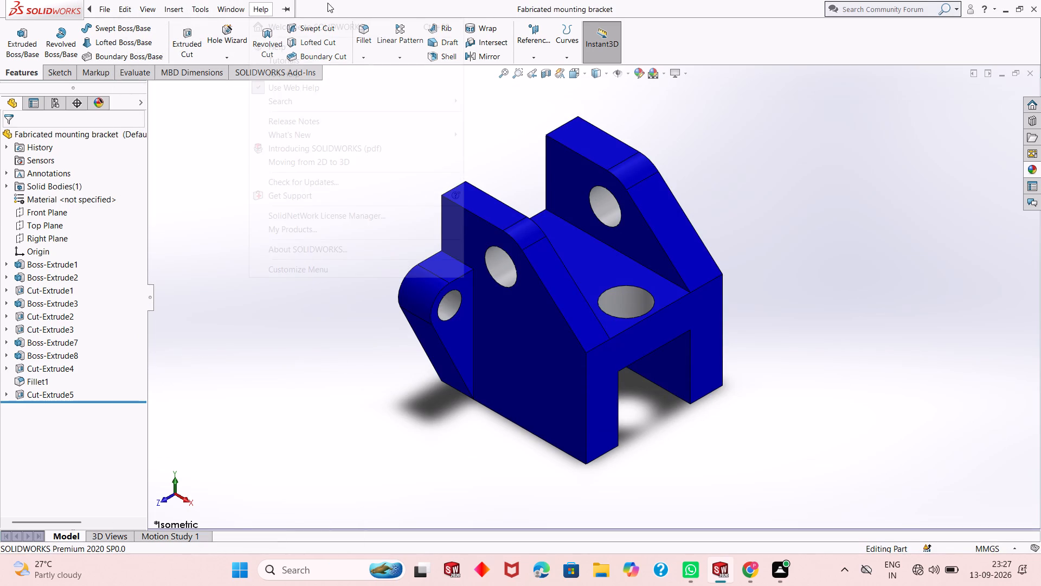
Save a copy of the model in Downloads as an Adobe PDF under the name "Fabricated mounting bracket".
left_click_drag(328, 4, 121, 5)
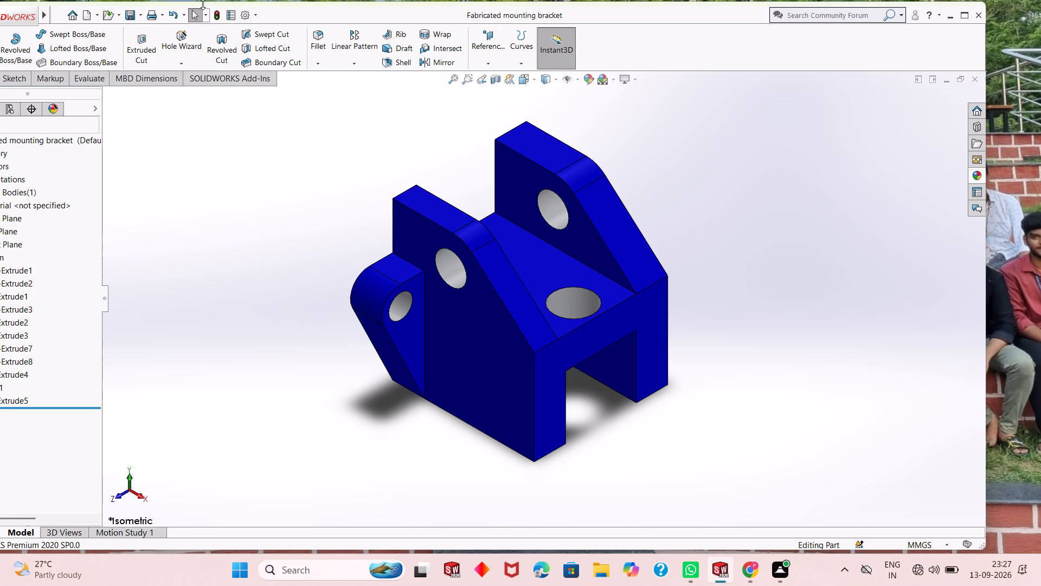
left_click_drag(307, 7, 324, 4)
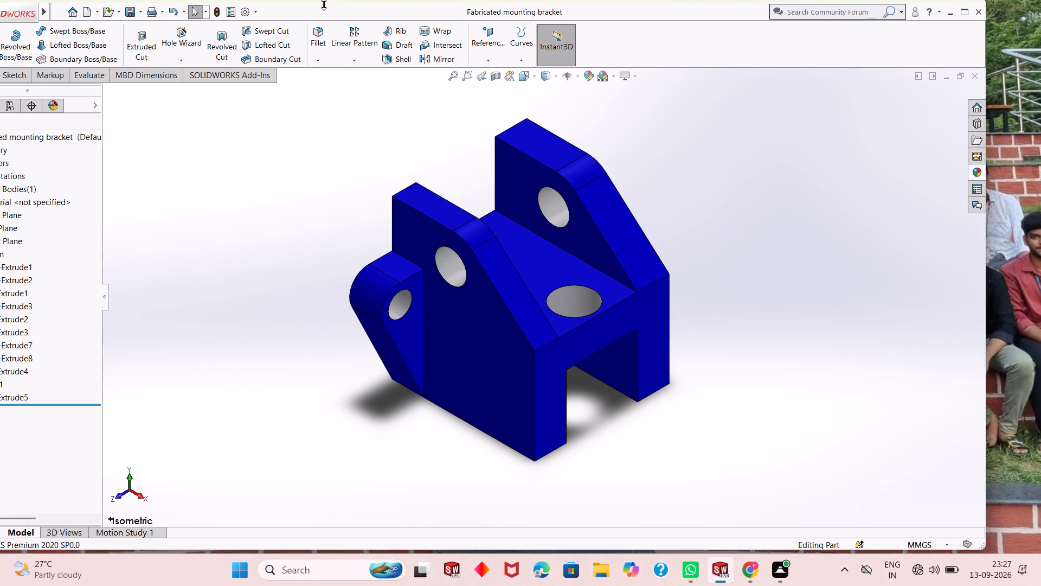
left_click_drag(324, 4, 323, 4)
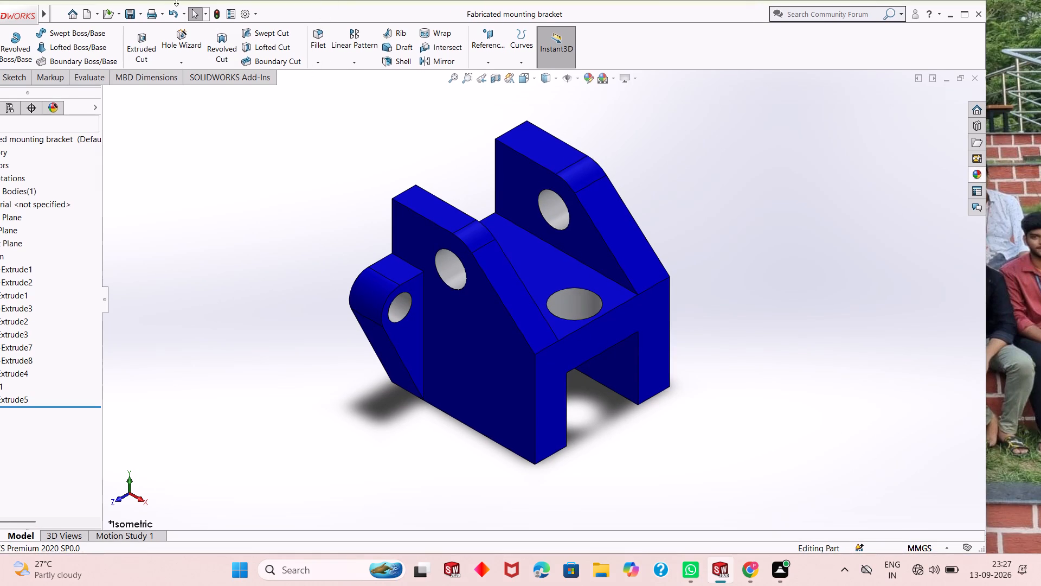
left_click(140, 17)
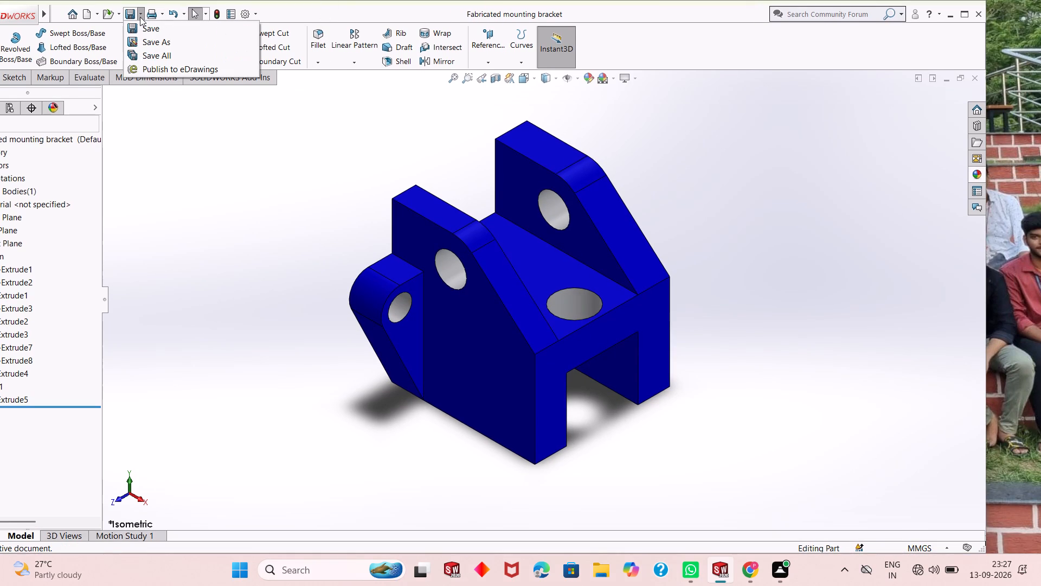
left_click(164, 43)
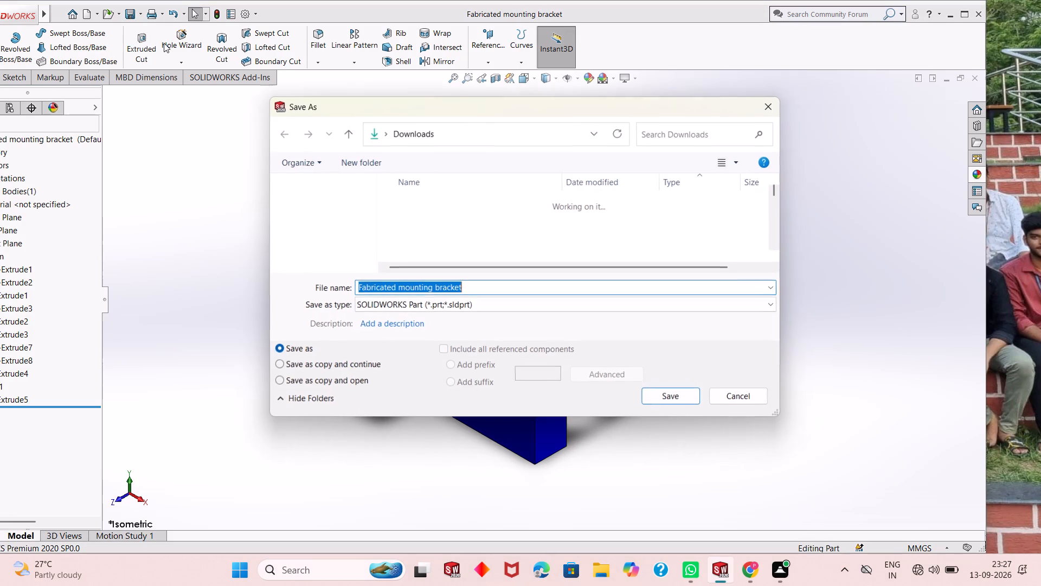
left_click(526, 310)
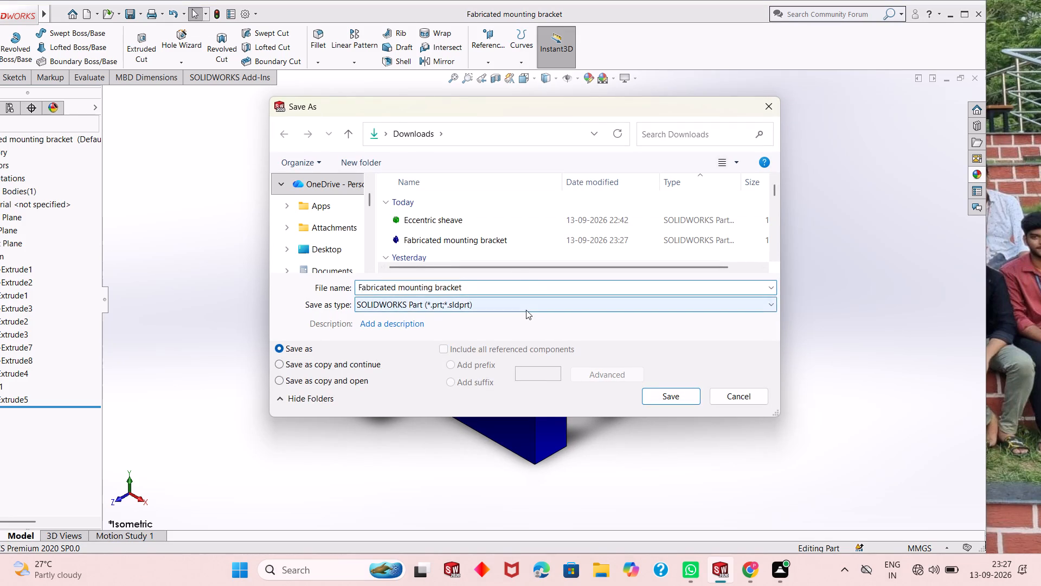
left_click(510, 82)
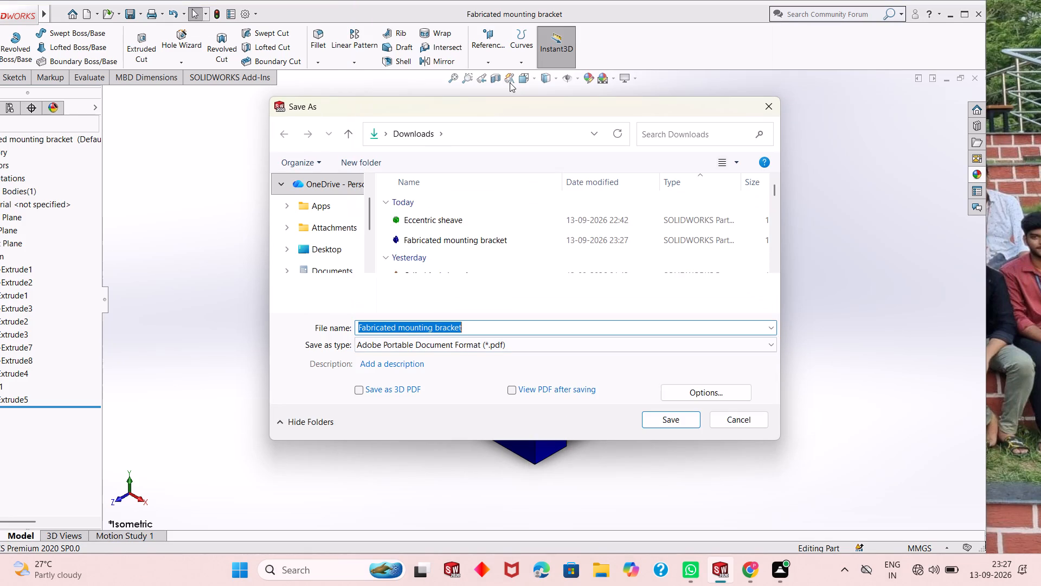
left_click(673, 421)
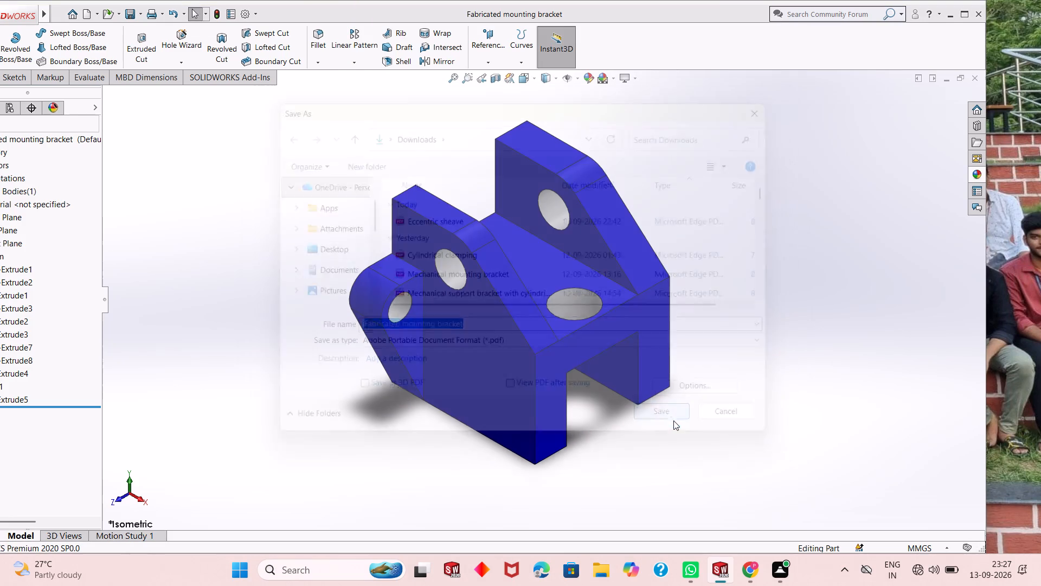